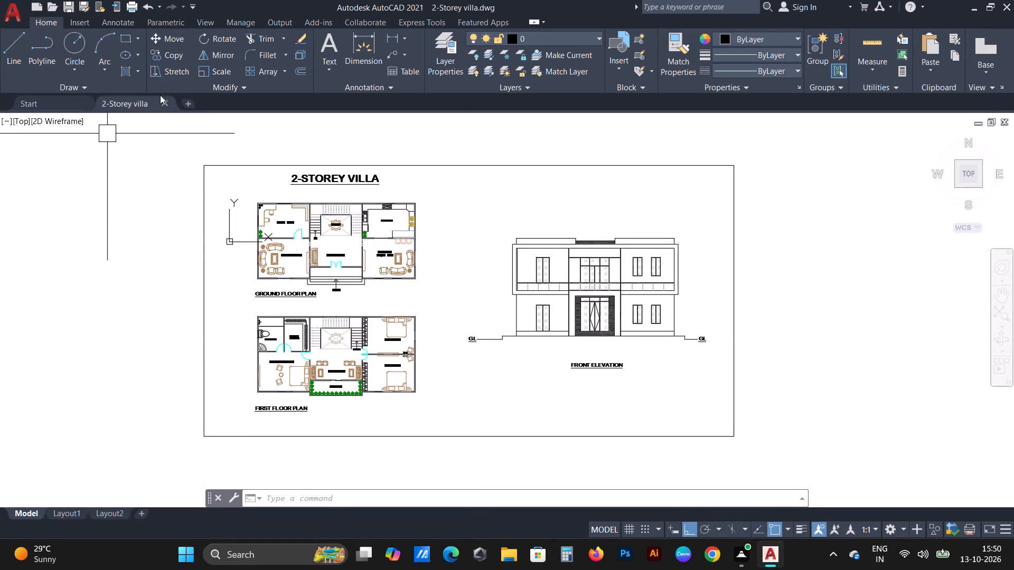
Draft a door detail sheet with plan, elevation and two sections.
Create a new blank drawing and turn off the grid display.
double_click(190, 104)
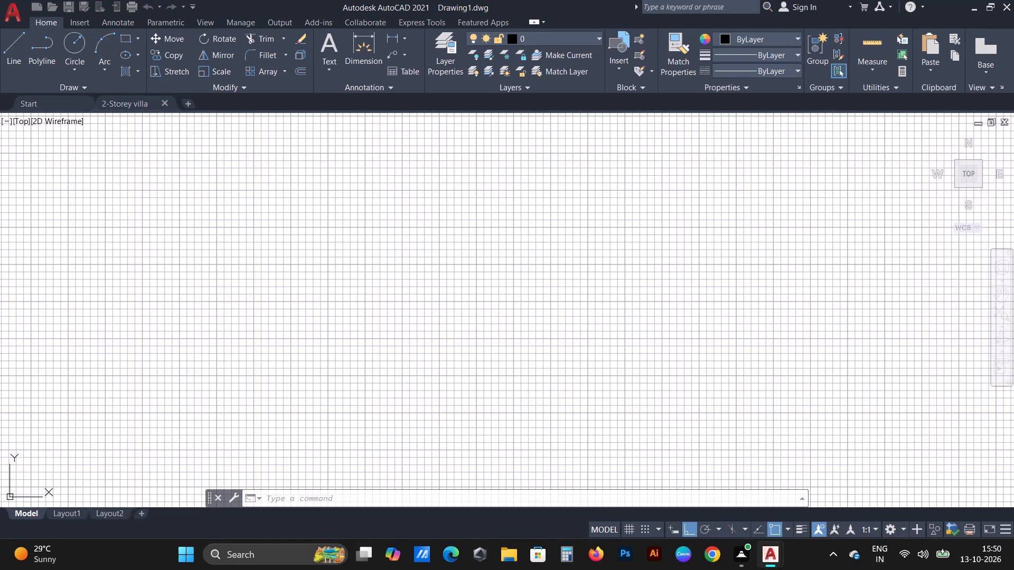
double_click(646, 530)
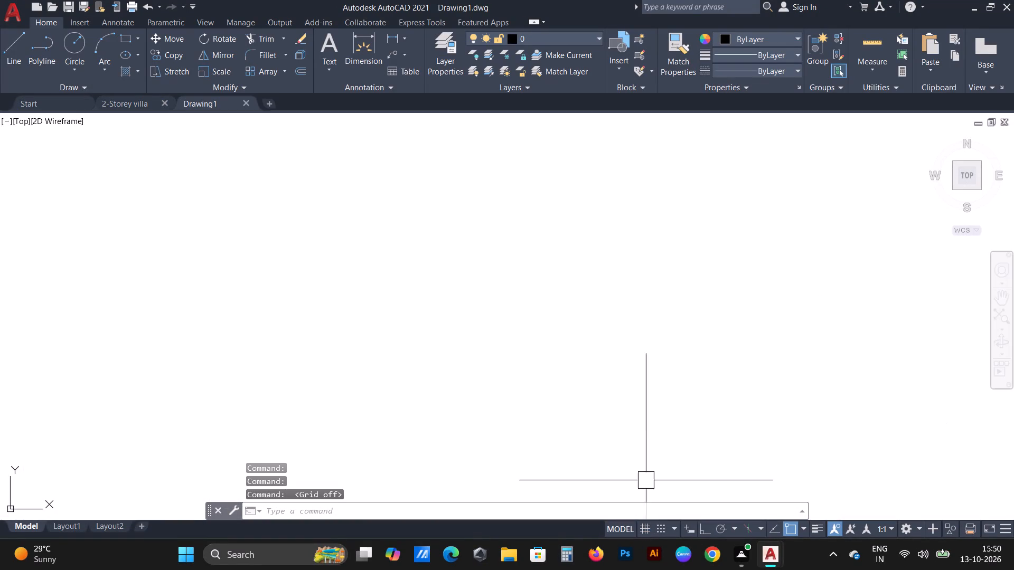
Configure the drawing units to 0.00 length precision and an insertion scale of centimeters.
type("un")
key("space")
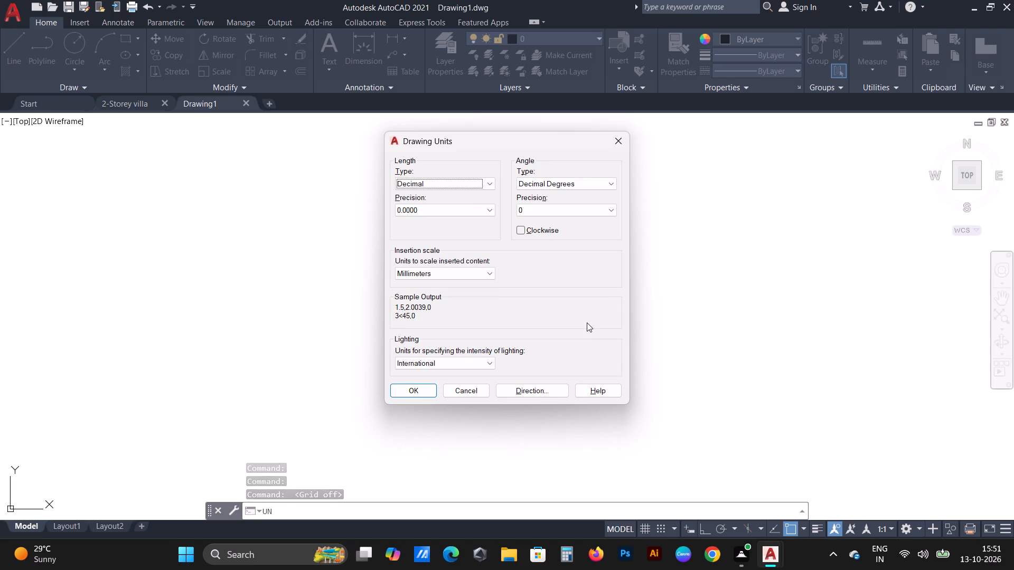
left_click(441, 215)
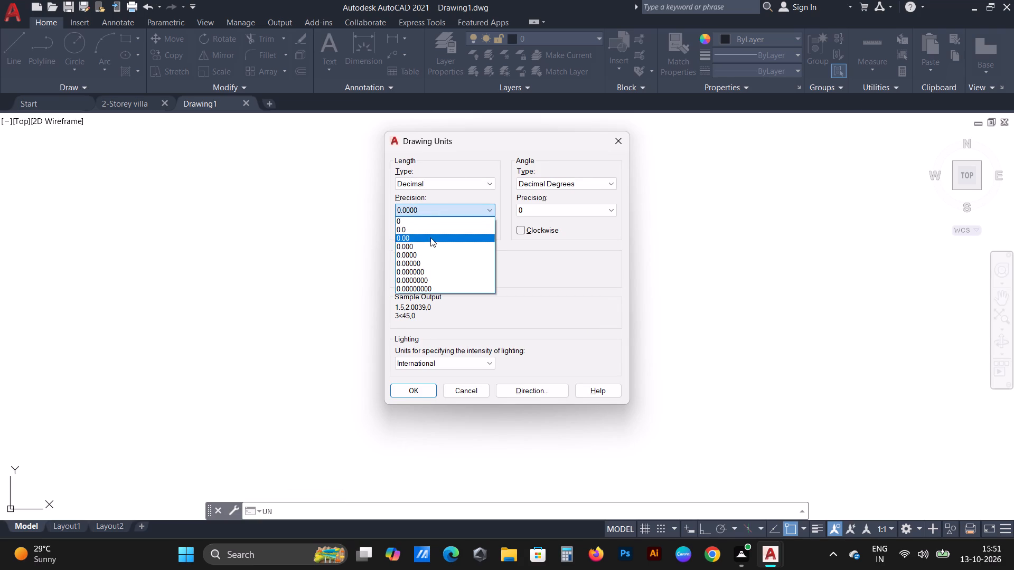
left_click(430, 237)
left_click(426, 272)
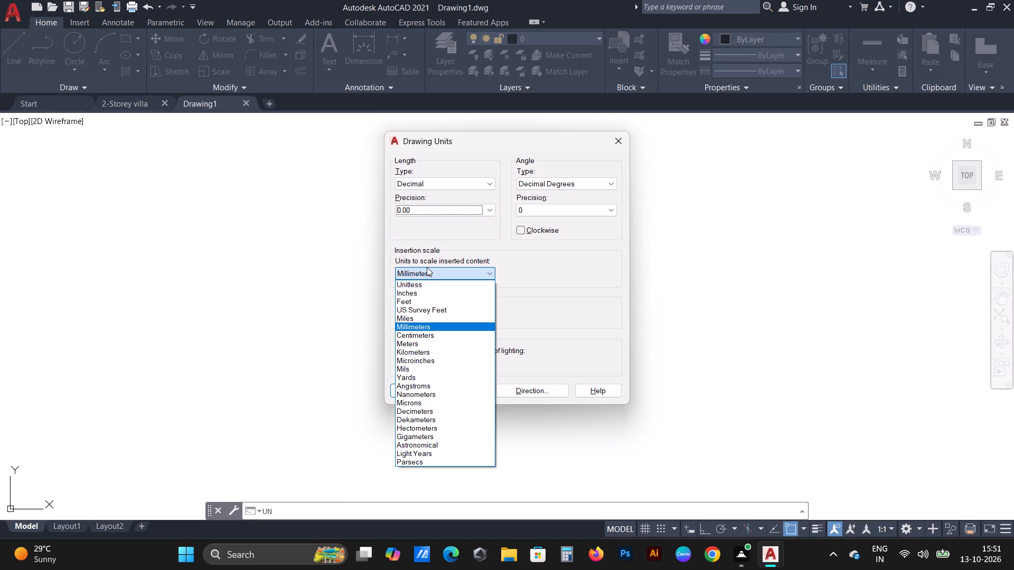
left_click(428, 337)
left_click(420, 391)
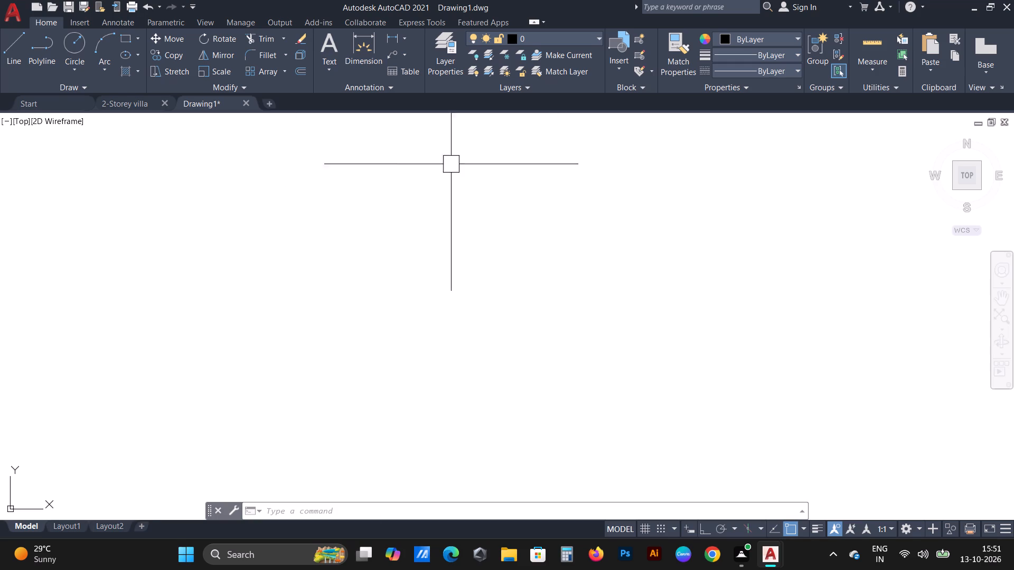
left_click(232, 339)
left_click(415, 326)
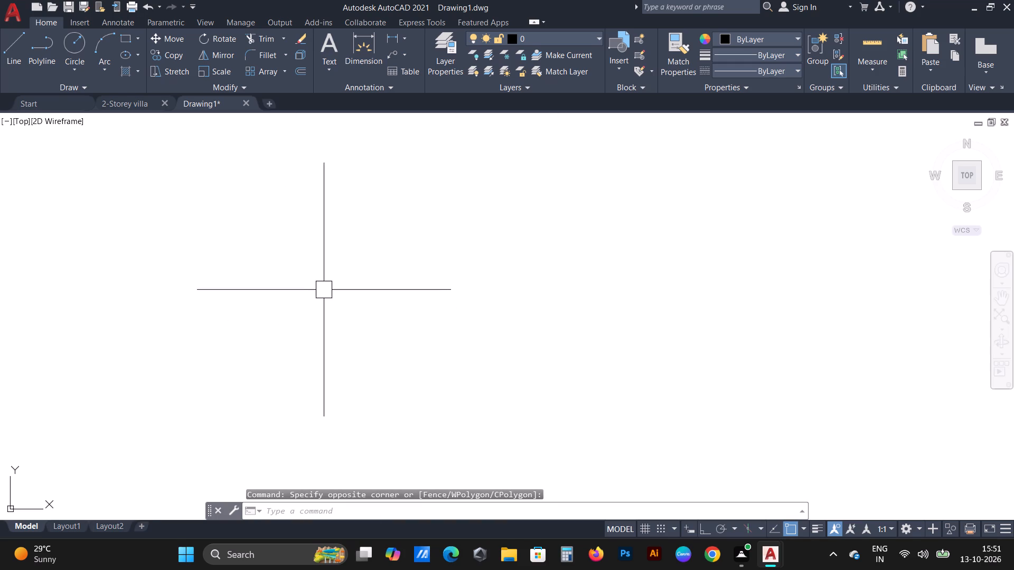
With Ortho on, draw a horizontal line, a 20-unit vertical line down from its end, and a parallel horizontal line back.
key("l")
key("space")
left_click(177, 309)
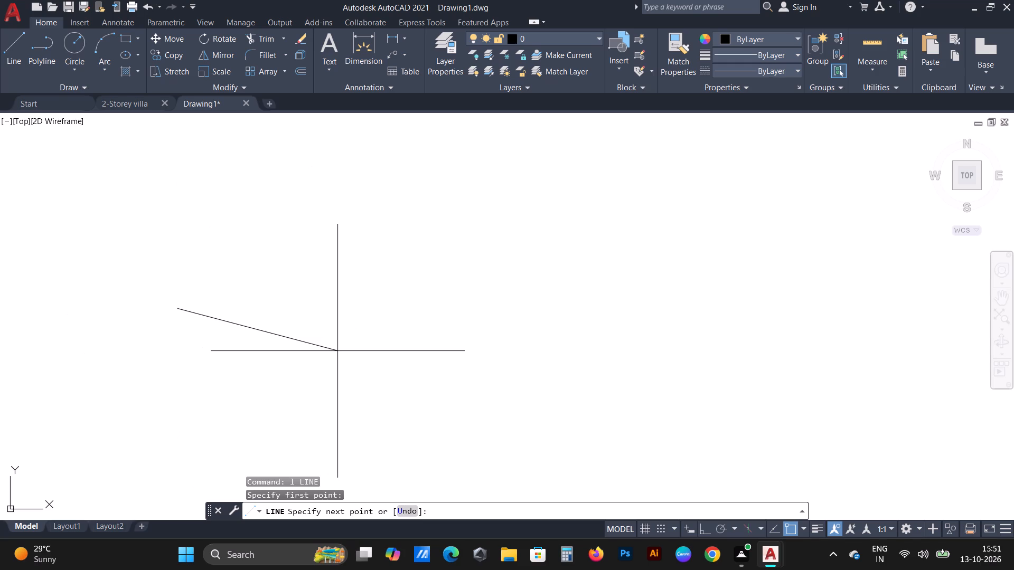
key("F8")
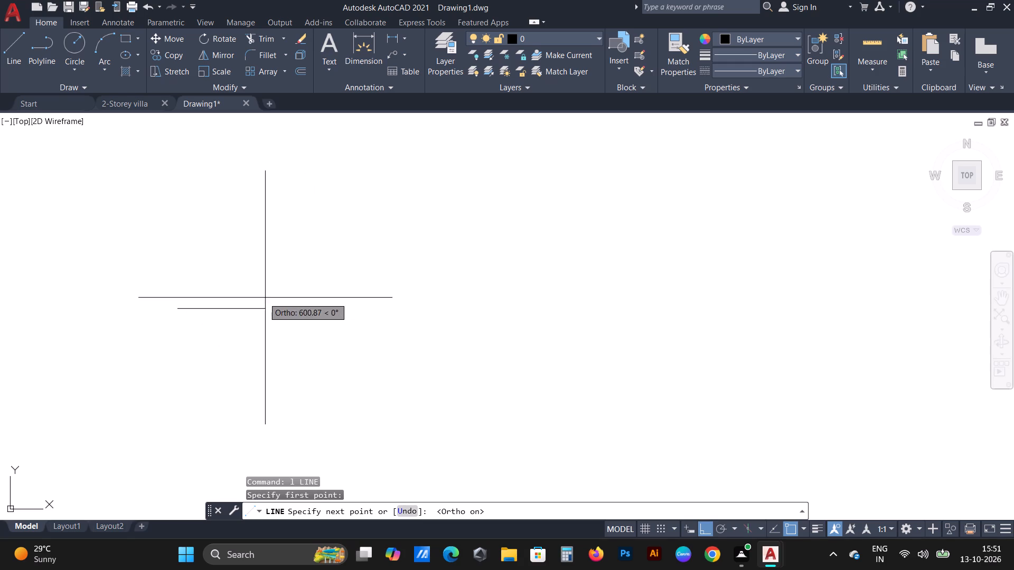
left_click_drag(262, 299, 262, 308)
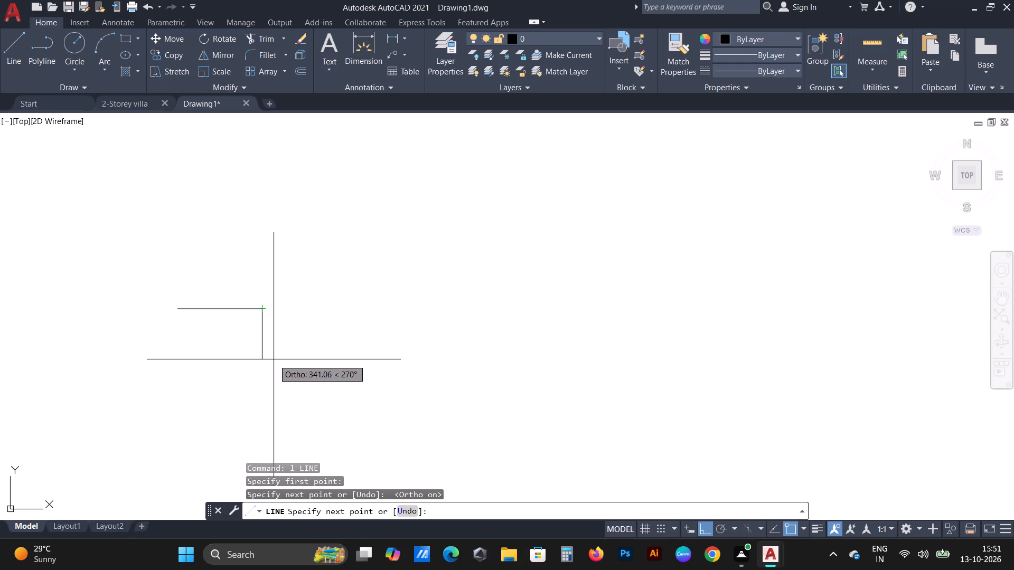
type("20")
key("Return")
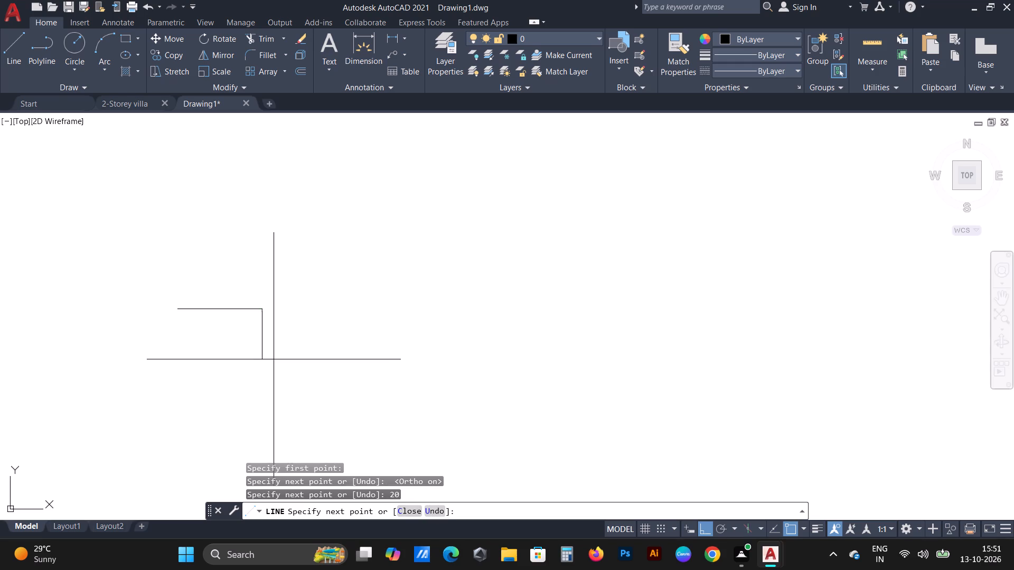
scroll(190, 325, "up", 3)
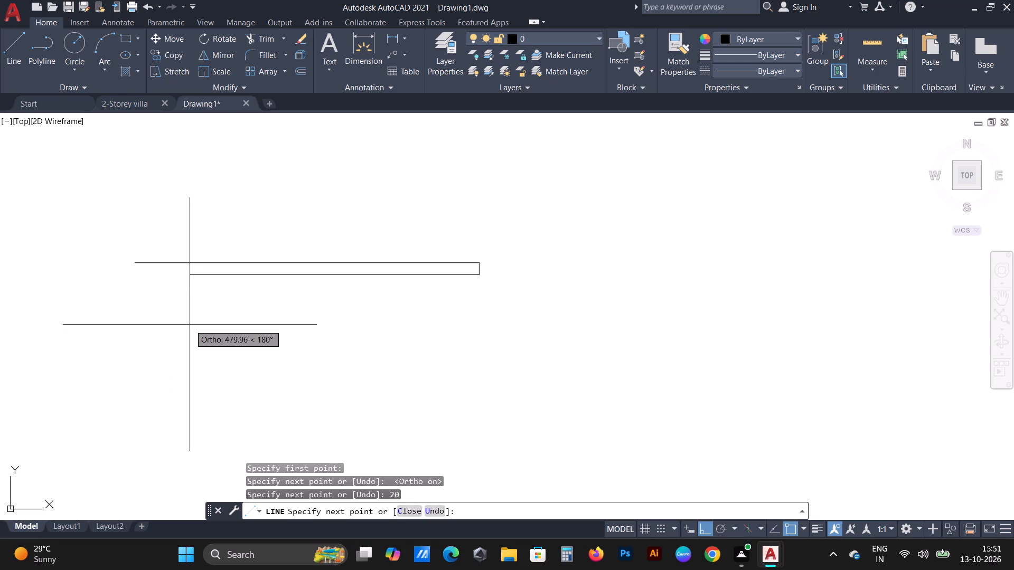
middle_click_drag(181, 284, 228, 331)
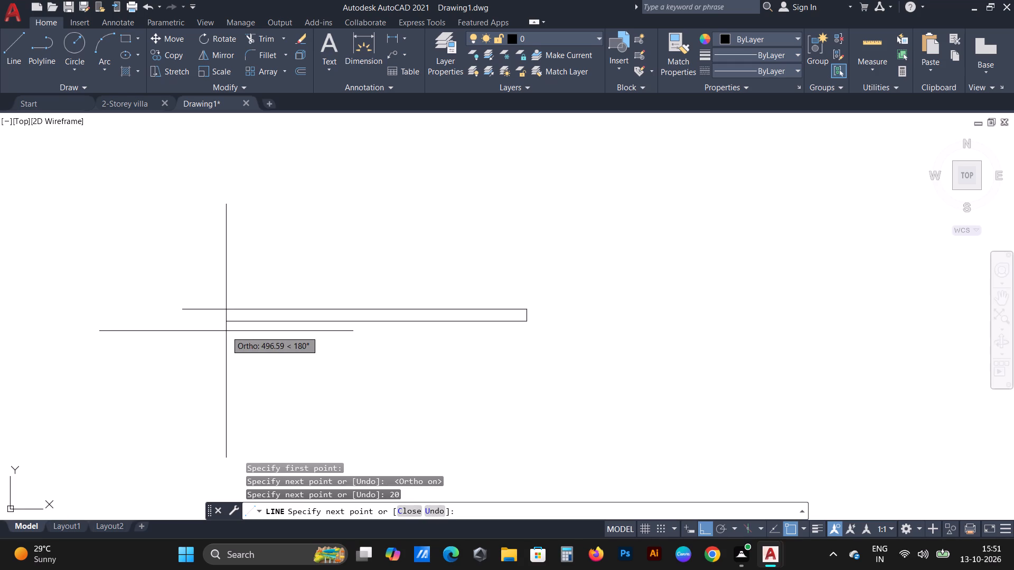
left_click(203, 334)
key("Escape")
Check the length of the short vertical end line with a Dimension preview, without placing the dimension.
scroll(417, 323, "up", 2)
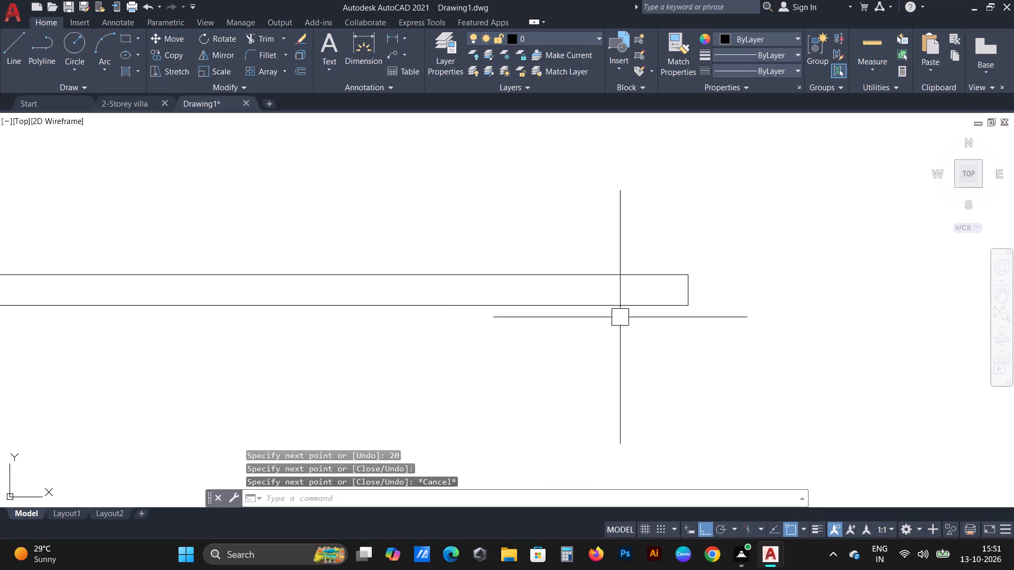
middle_click_drag(637, 321, 534, 365)
left_click(374, 53)
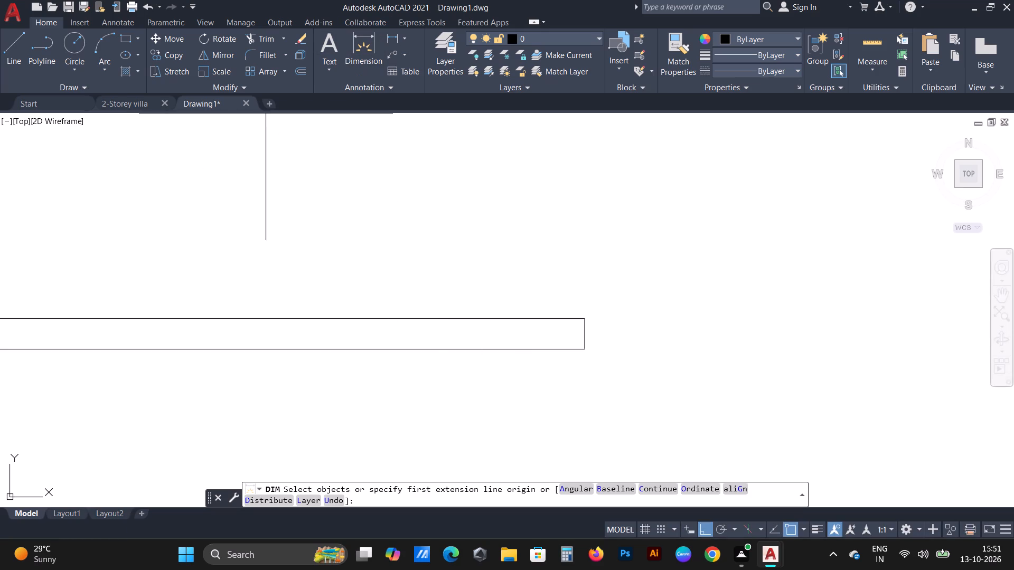
left_click(581, 350)
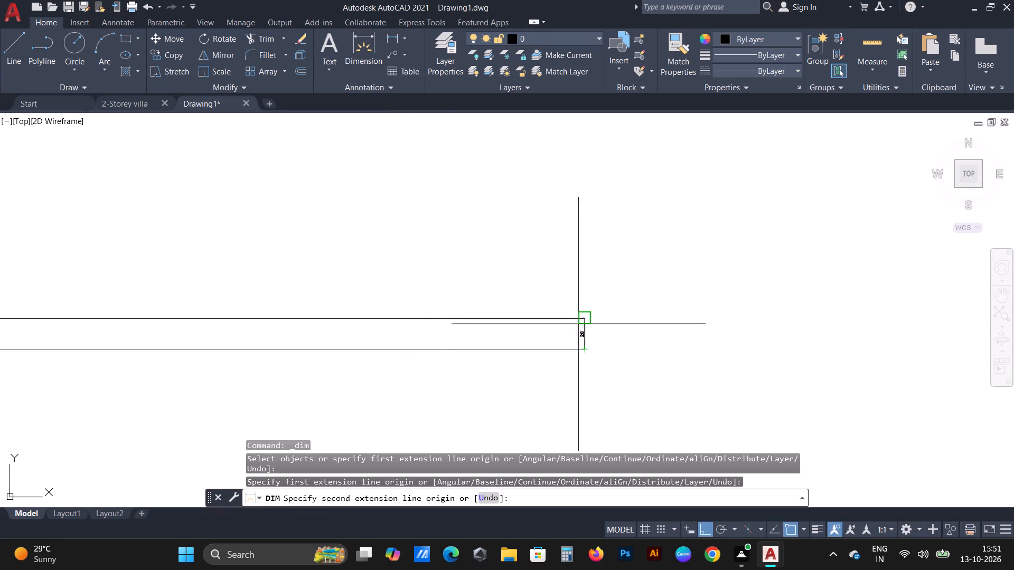
left_click(584, 317)
scroll(560, 343, "up", 6)
key("Escape")
scroll(560, 337, "down", 3)
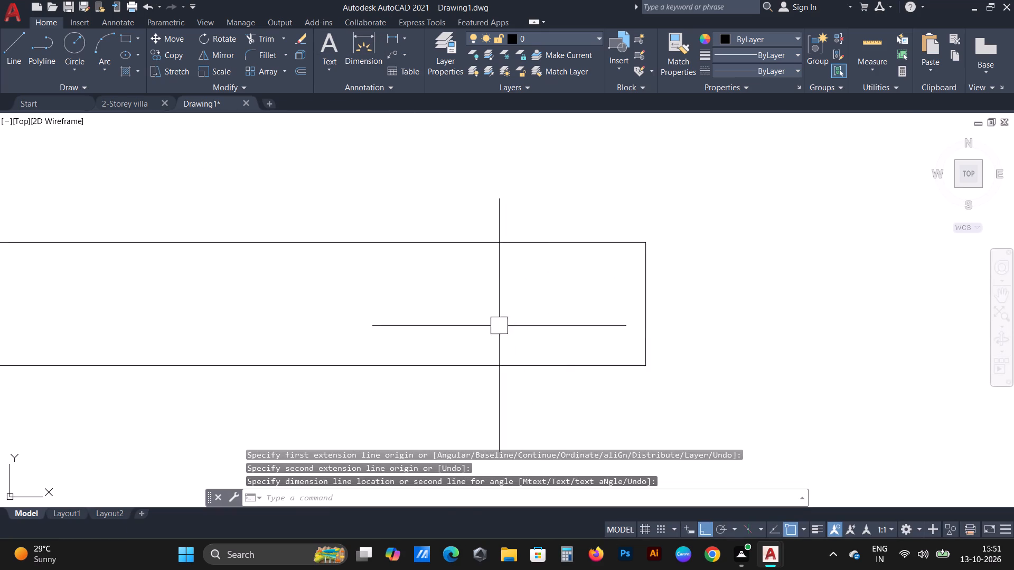
middle_click_drag(584, 409, 561, 362)
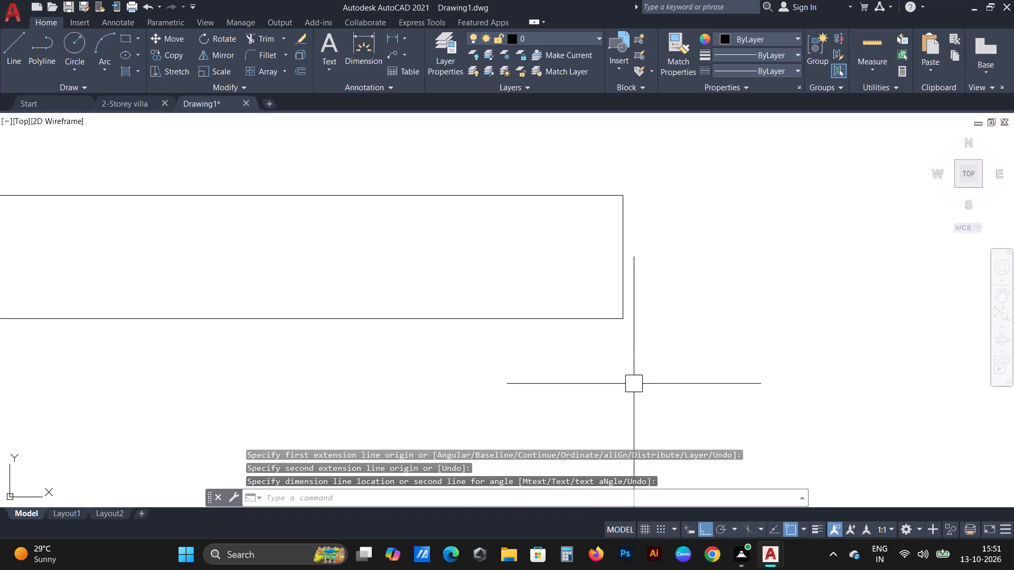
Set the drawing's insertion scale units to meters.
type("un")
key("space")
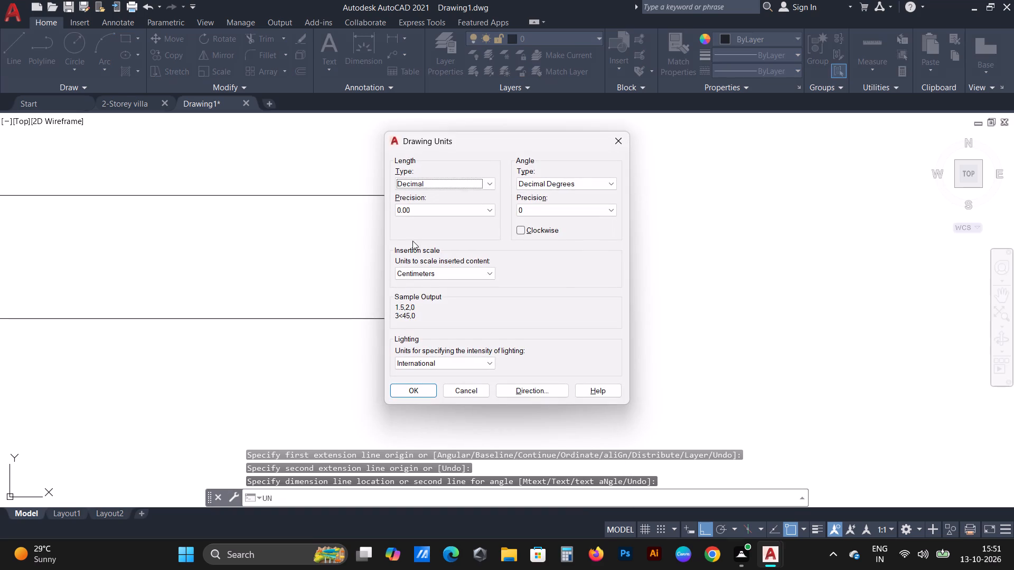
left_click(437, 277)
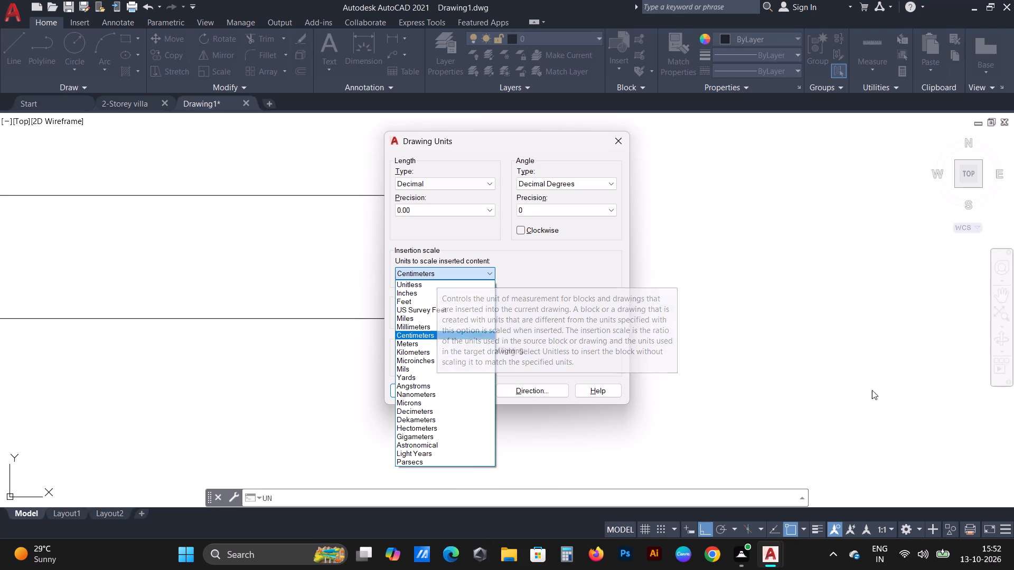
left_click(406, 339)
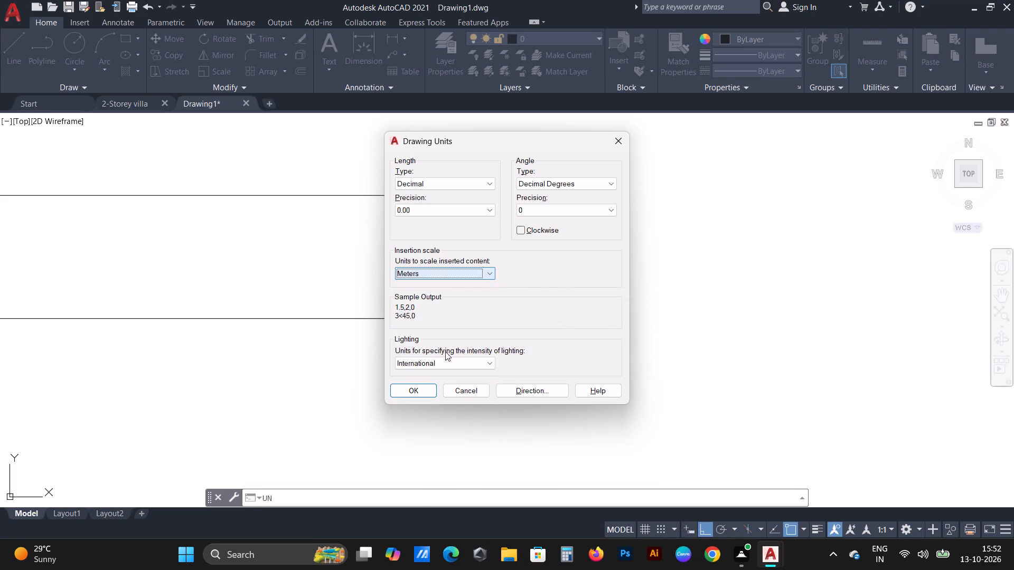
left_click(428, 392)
Erase the upper horizontal line of the open shape.
scroll(542, 312, "down", 2)
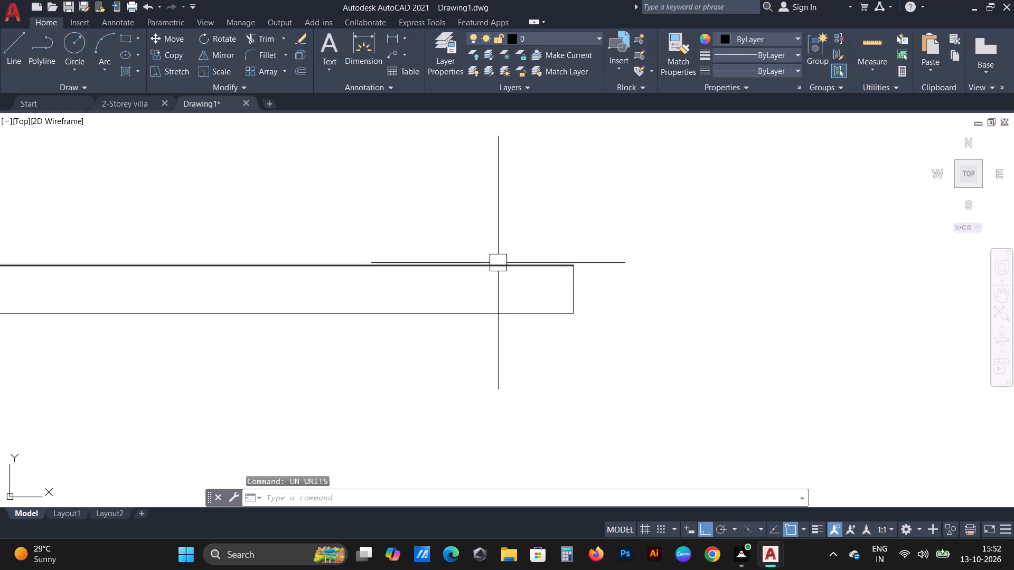
left_click(497, 263)
key("Delete")
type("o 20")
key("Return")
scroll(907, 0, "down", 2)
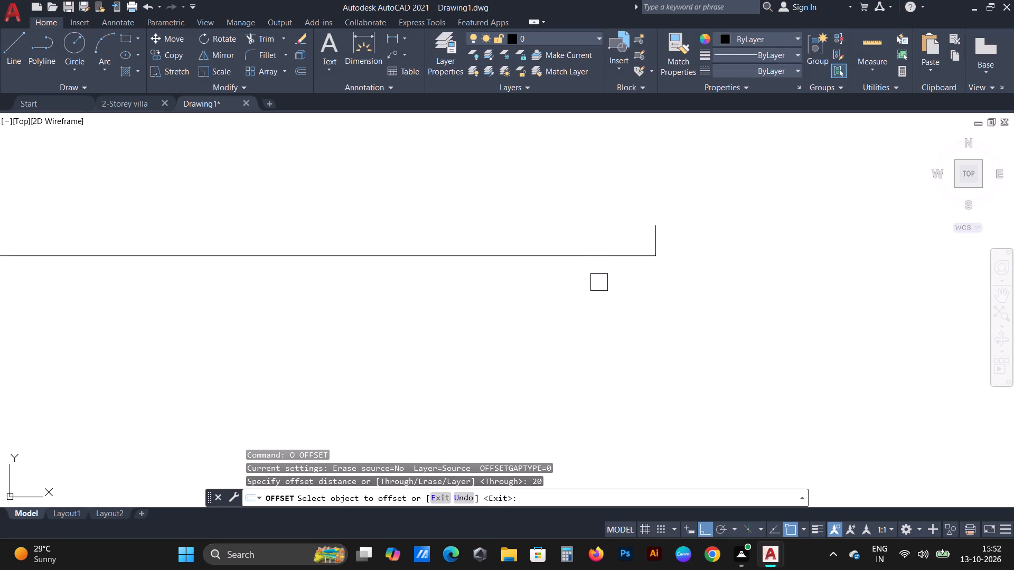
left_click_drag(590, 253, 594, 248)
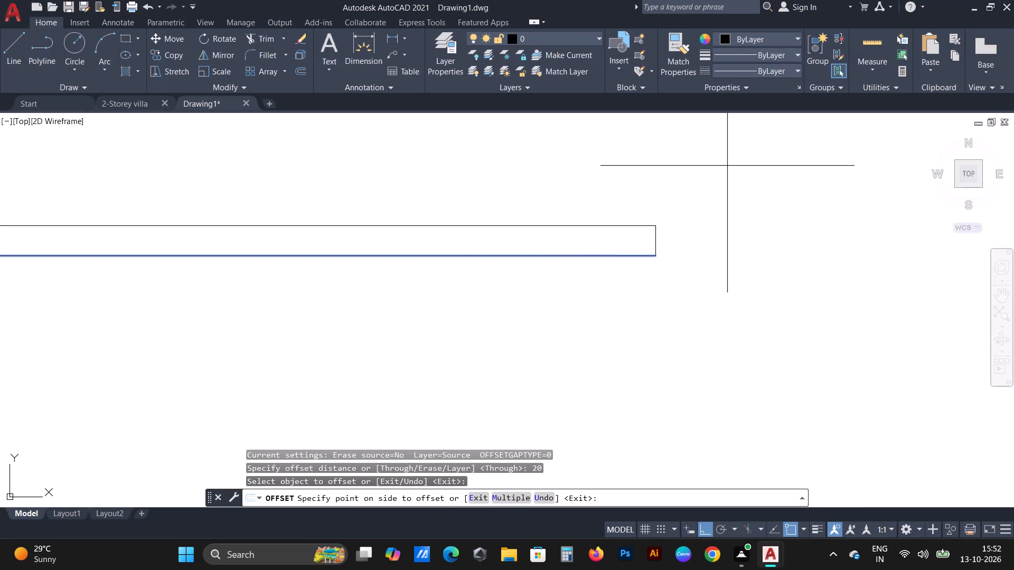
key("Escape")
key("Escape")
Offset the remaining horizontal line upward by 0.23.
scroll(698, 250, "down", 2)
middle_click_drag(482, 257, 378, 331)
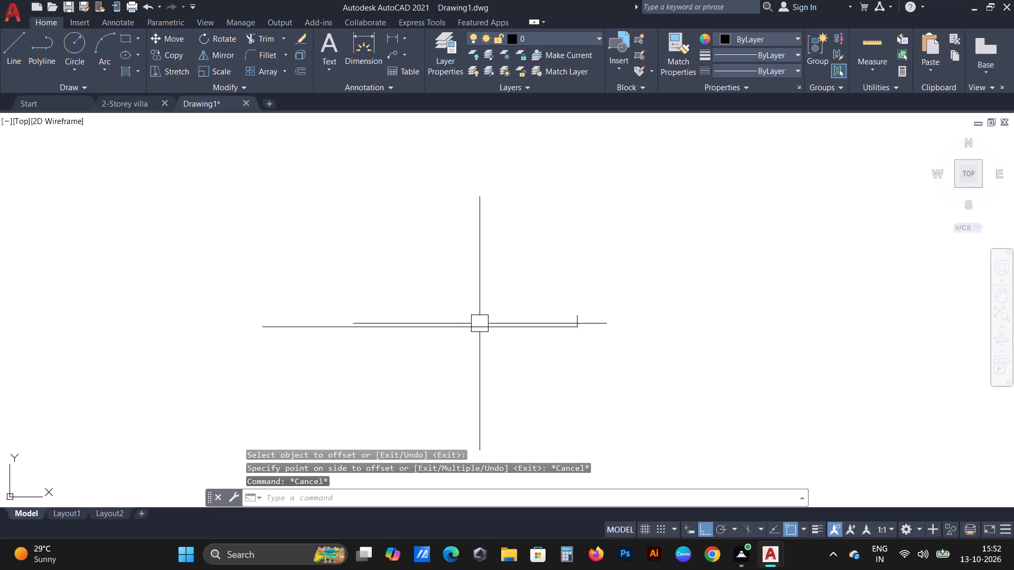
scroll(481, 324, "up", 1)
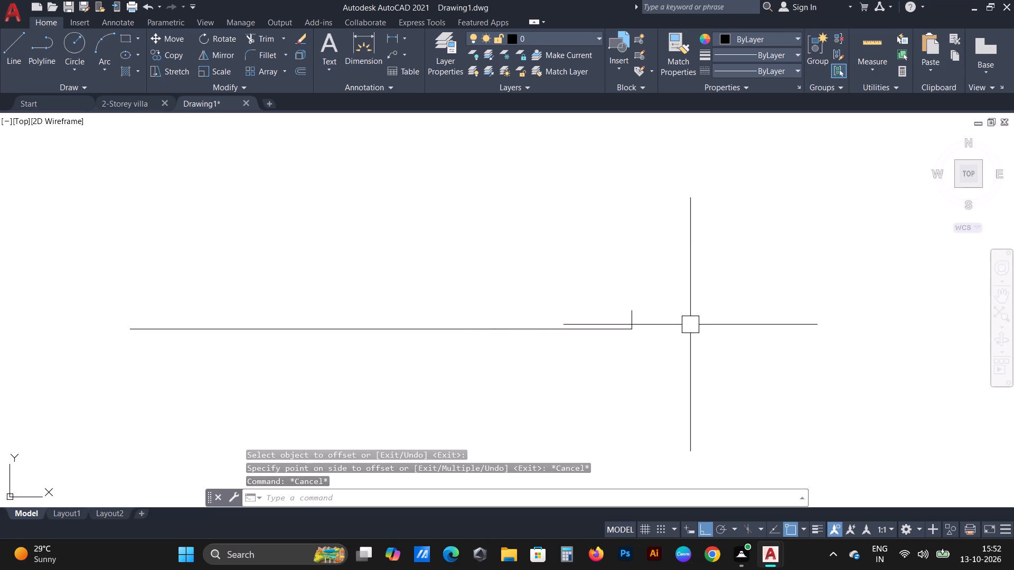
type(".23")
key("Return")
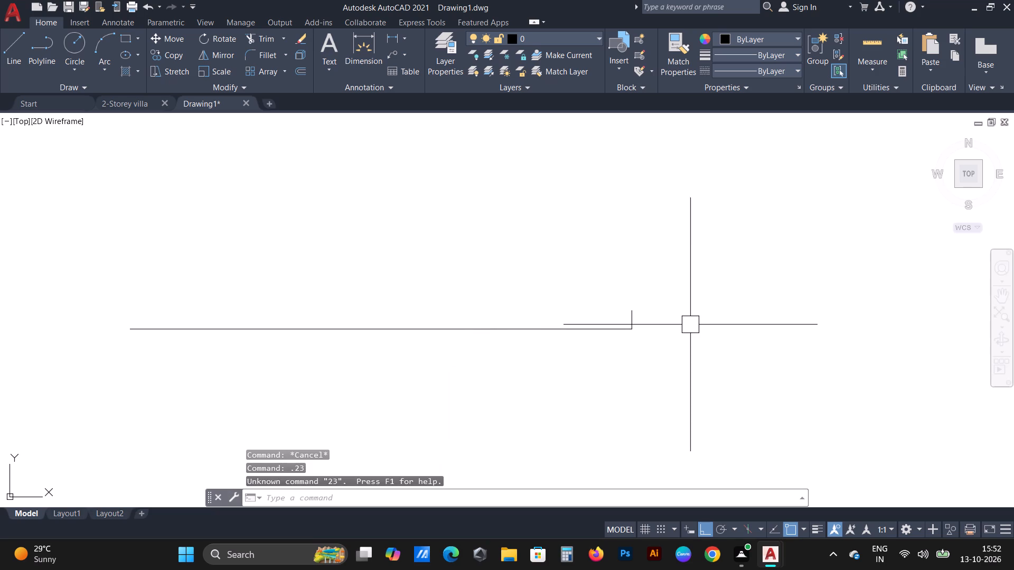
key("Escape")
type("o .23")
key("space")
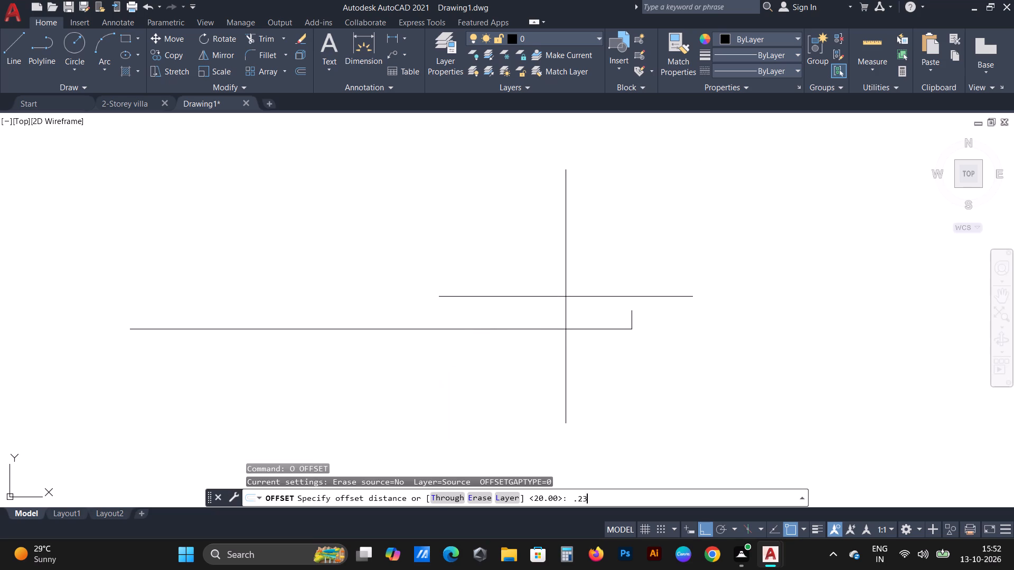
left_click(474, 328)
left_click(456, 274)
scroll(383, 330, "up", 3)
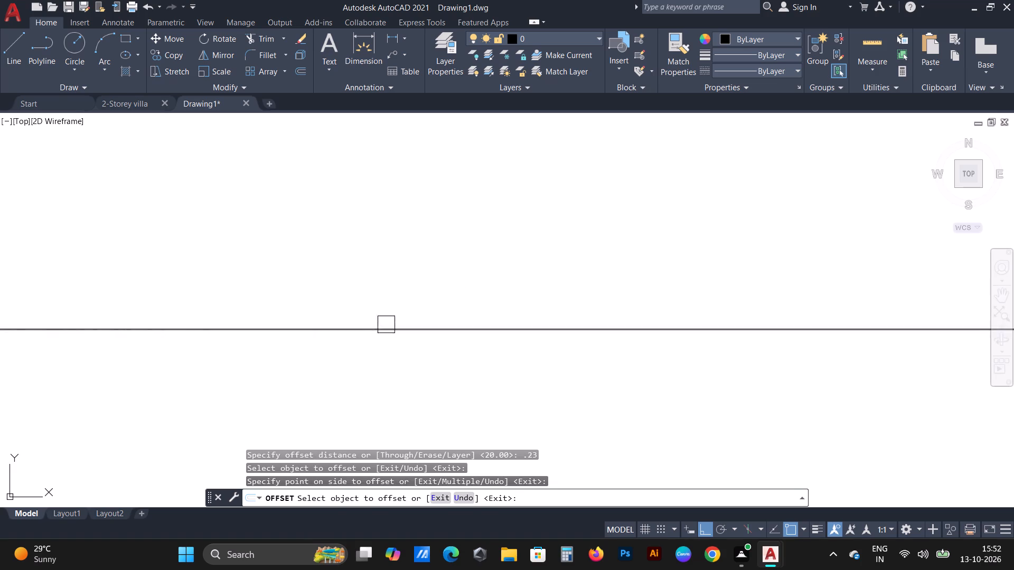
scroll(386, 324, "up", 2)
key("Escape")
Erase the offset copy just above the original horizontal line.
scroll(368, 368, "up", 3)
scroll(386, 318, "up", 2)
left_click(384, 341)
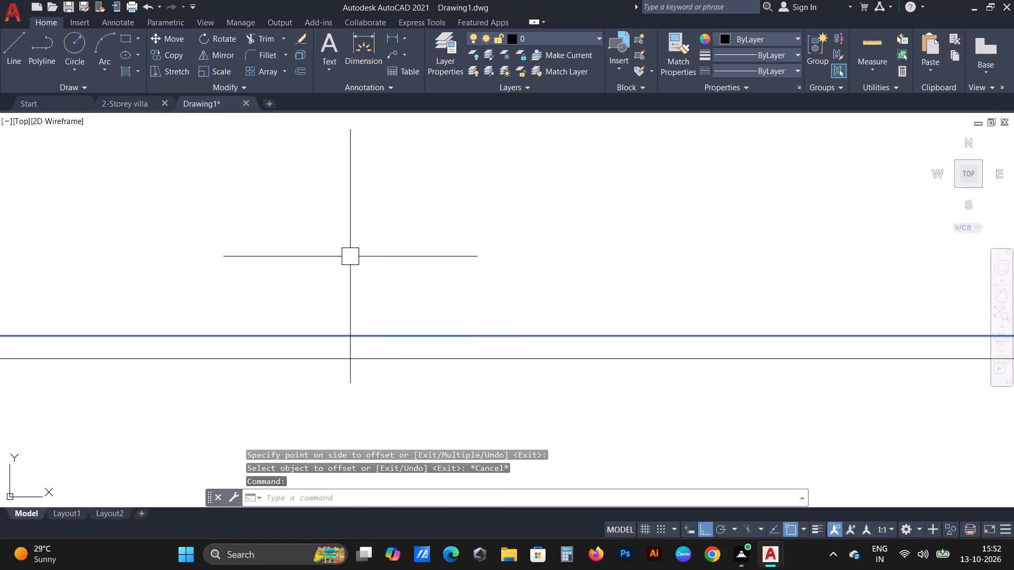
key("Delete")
Set the drawing's insertion scale to centimeters and the length precision to 0.0.
scroll(374, 253, "down", 10)
middle_click_drag(599, 289, 570, 382)
type("un")
key("space")
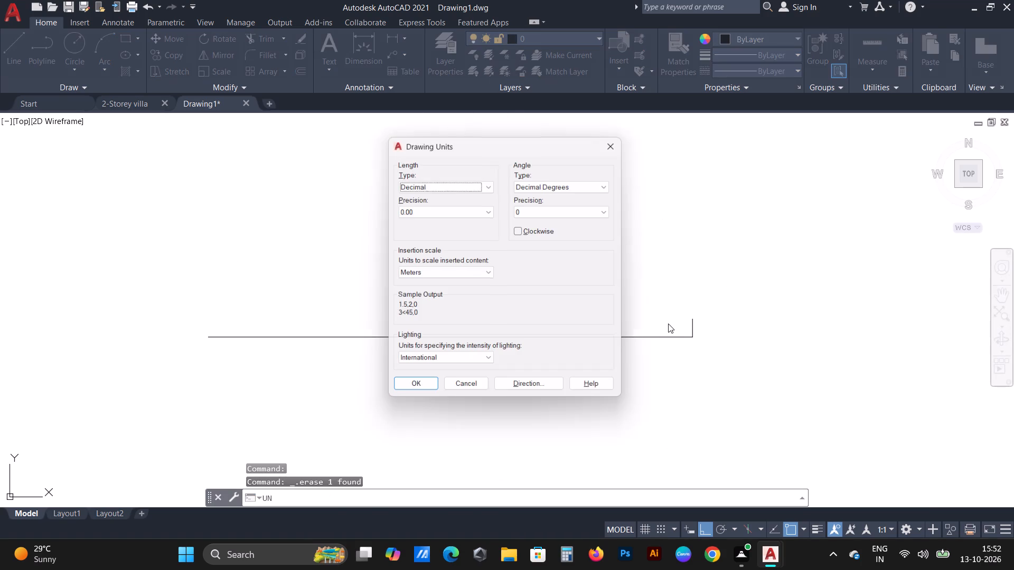
left_click(446, 275)
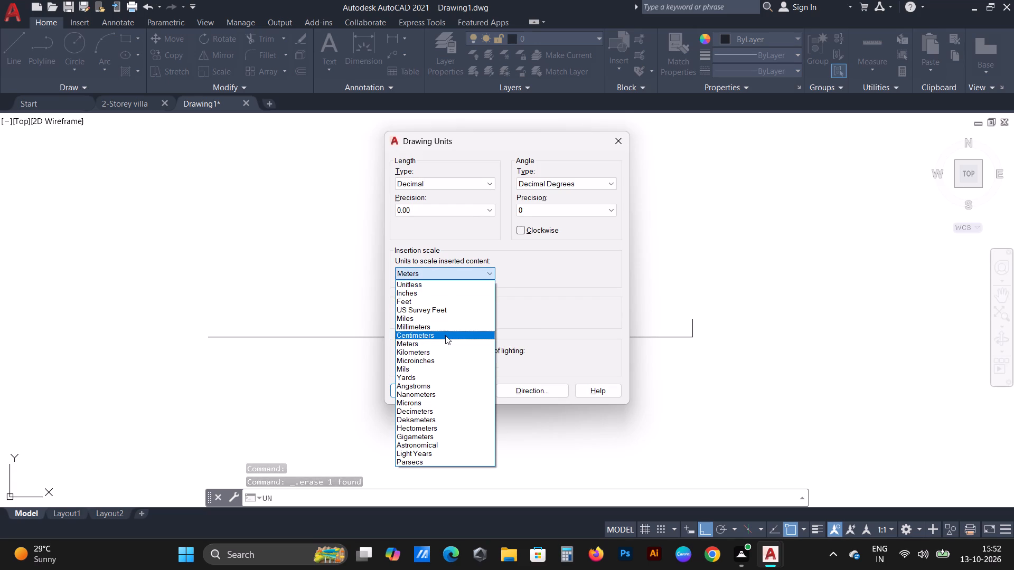
left_click(445, 335)
left_click(465, 207)
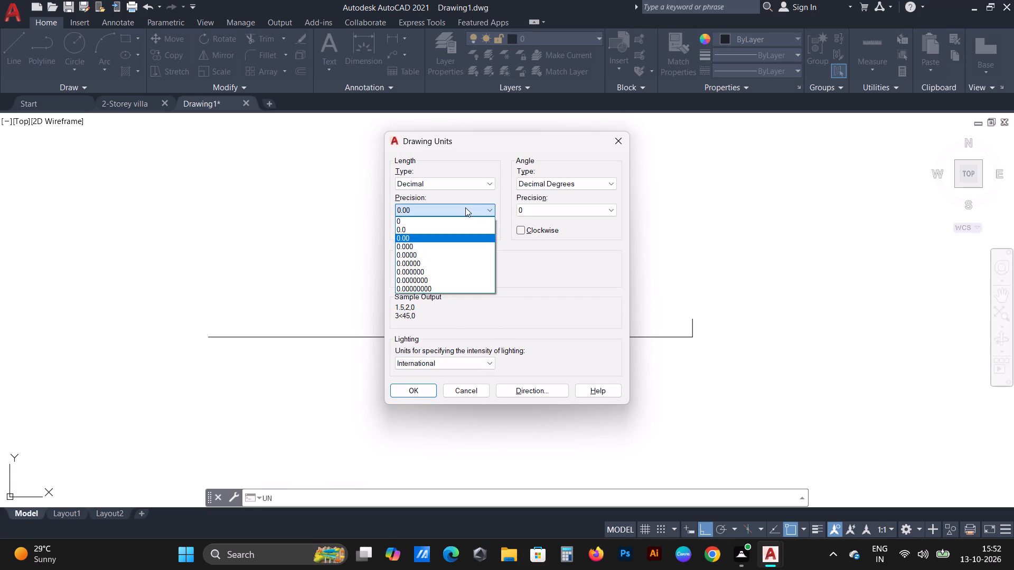
left_click(447, 230)
left_click(397, 390)
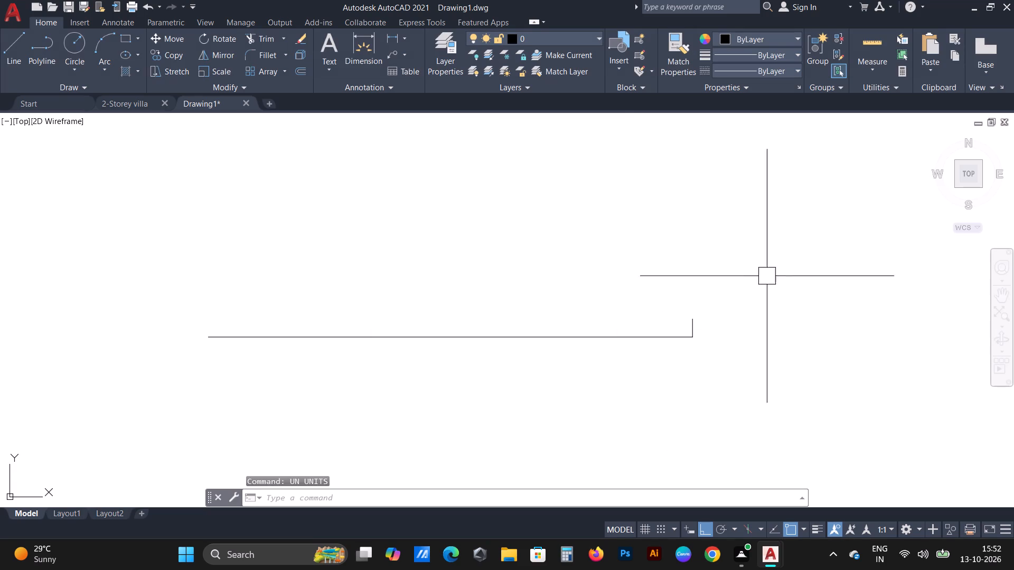
Erase the short vertical line at the end of the horizontal line.
scroll(748, 282, "up", 1)
left_click(656, 358)
key("Delete")
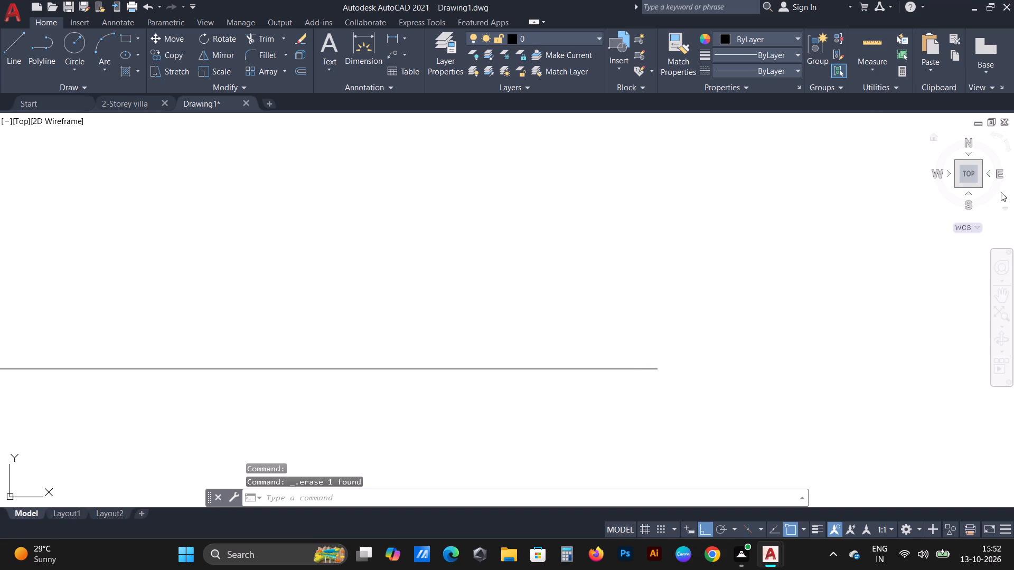
Offset the horizontal line upward by 20.
type("o 20")
key("Return")
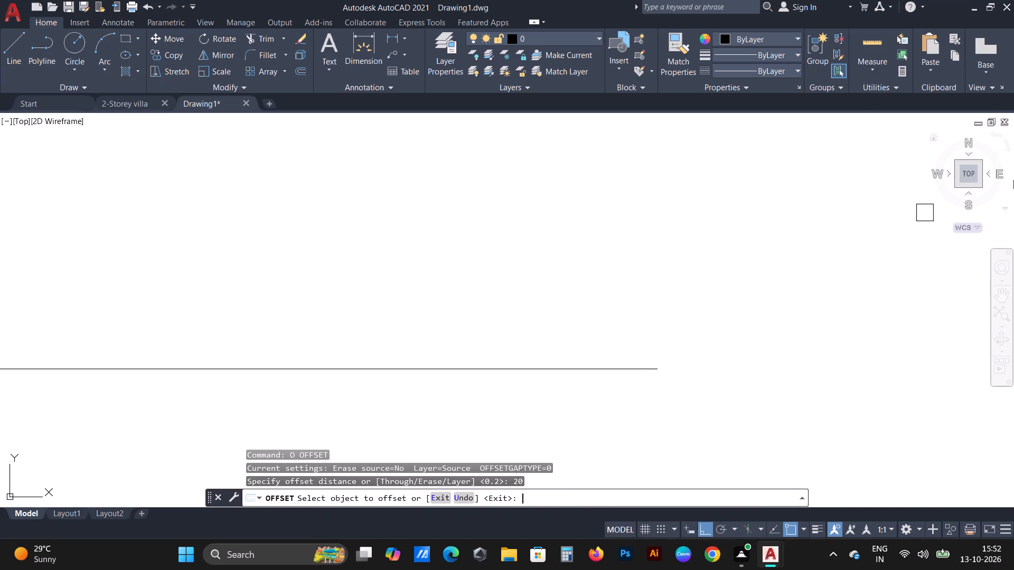
left_click_drag(599, 368, 598, 340)
left_click(603, 272)
key("Escape")
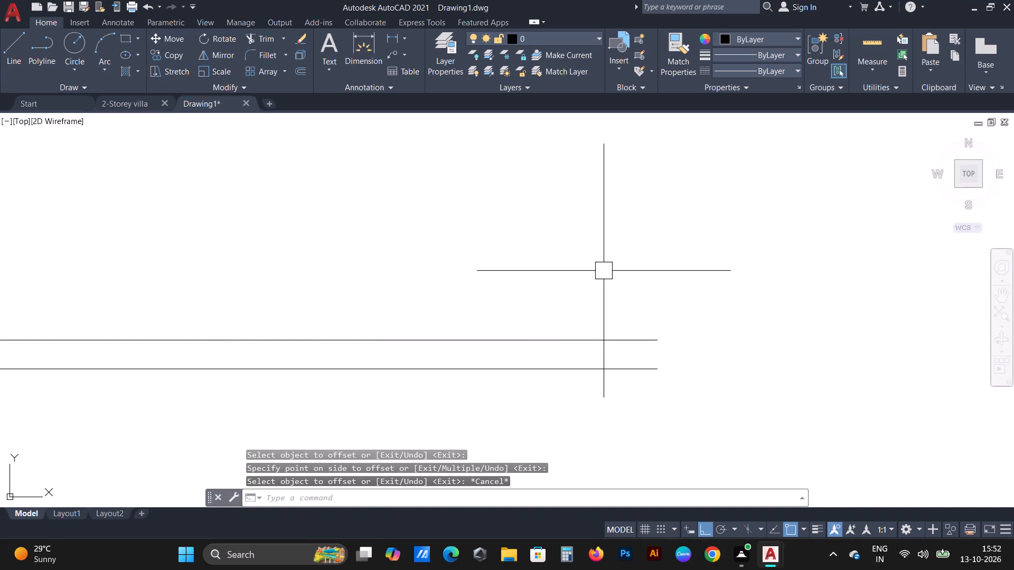
Draw a short vertical line joining the right-hand ends of the two parallel horizontal lines.
type("l")
key("space")
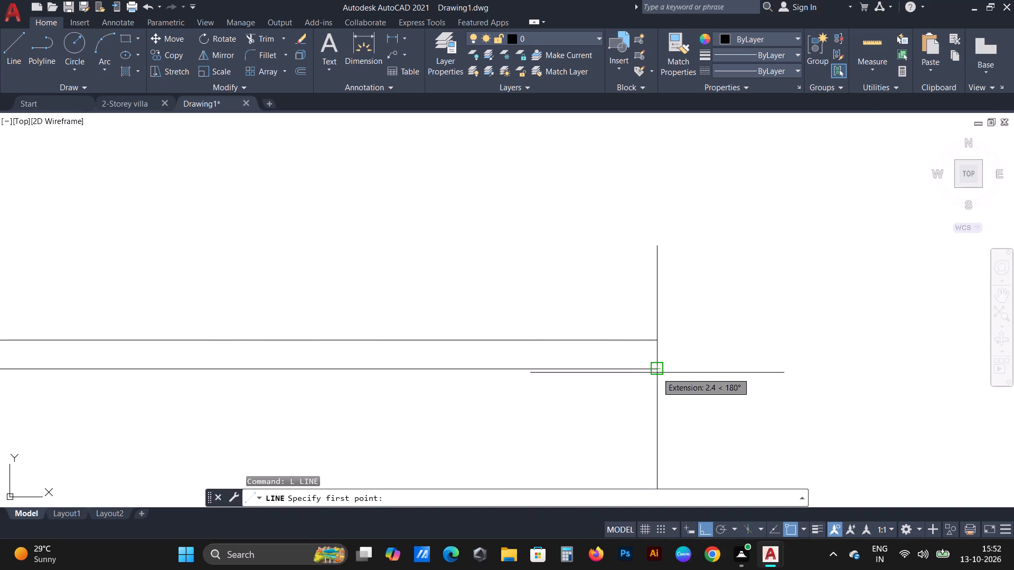
left_click(660, 368)
left_click(659, 339)
key("Escape")
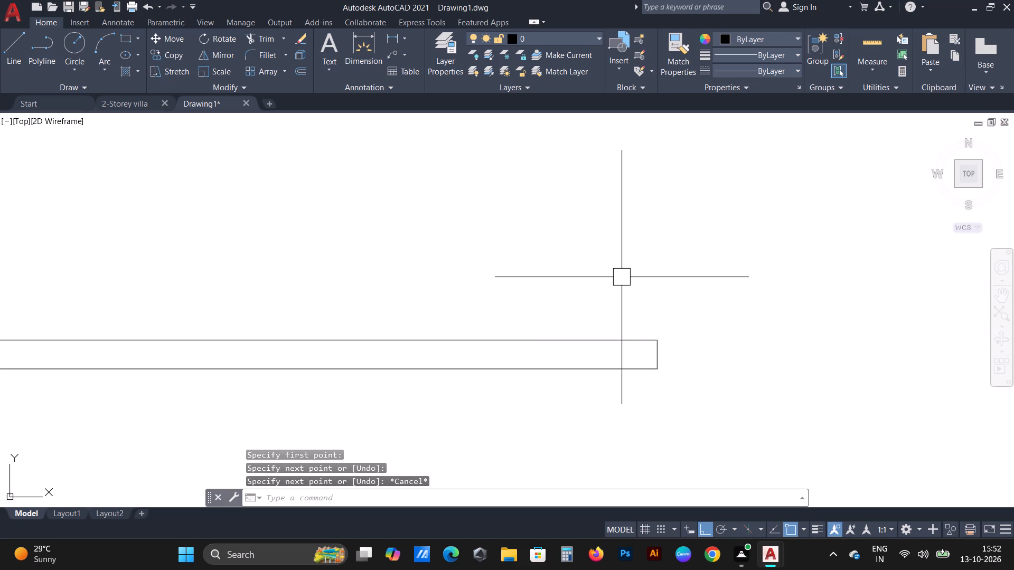
Set the drawing's length precision to 0.00 in the drawing units.
type("un")
key("space")
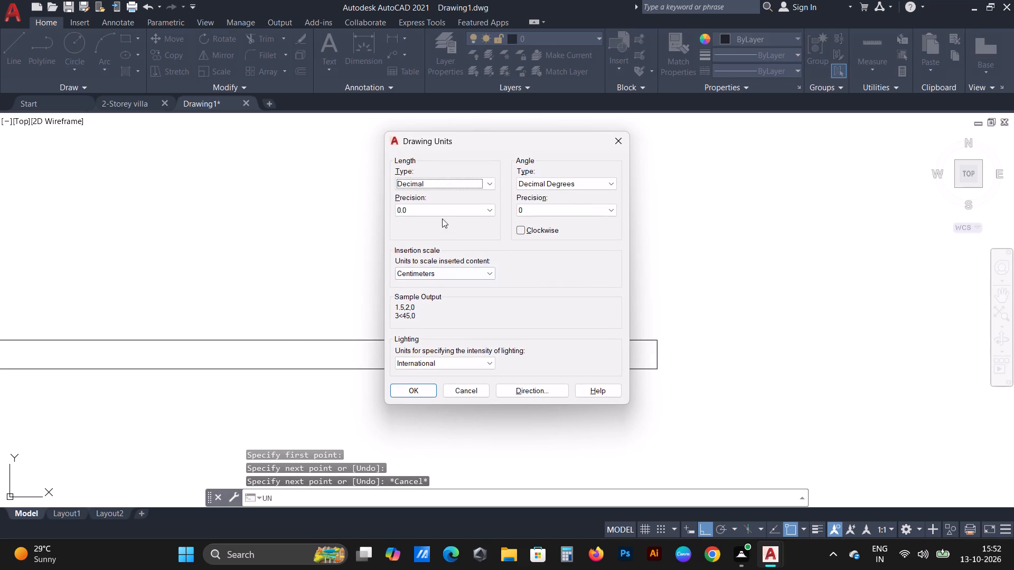
double_click(442, 212)
left_click(440, 213)
left_click(439, 236)
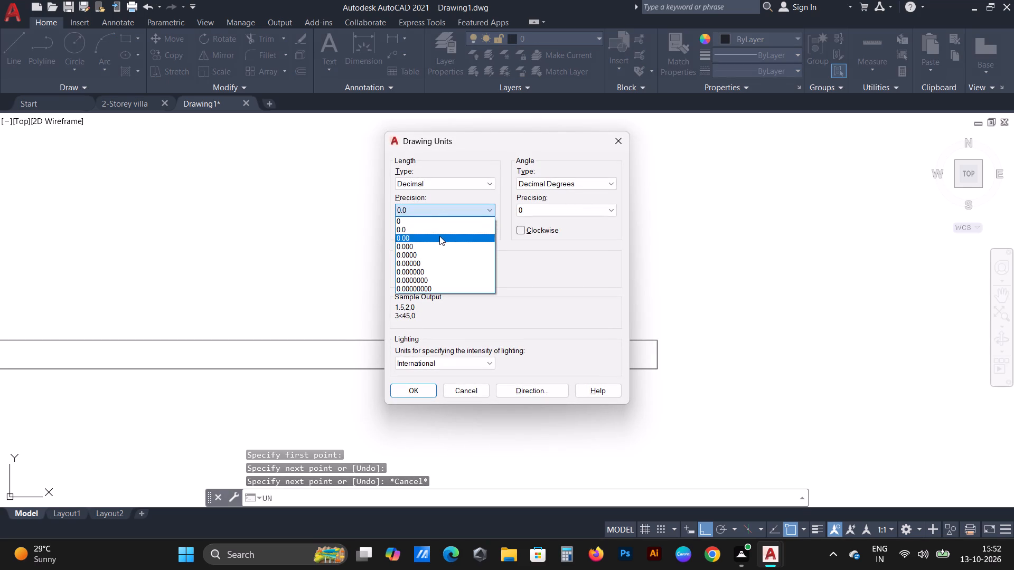
left_click(398, 385)
Turn on command logging with LOGFILEON.
scroll(508, 299, "down", 2)
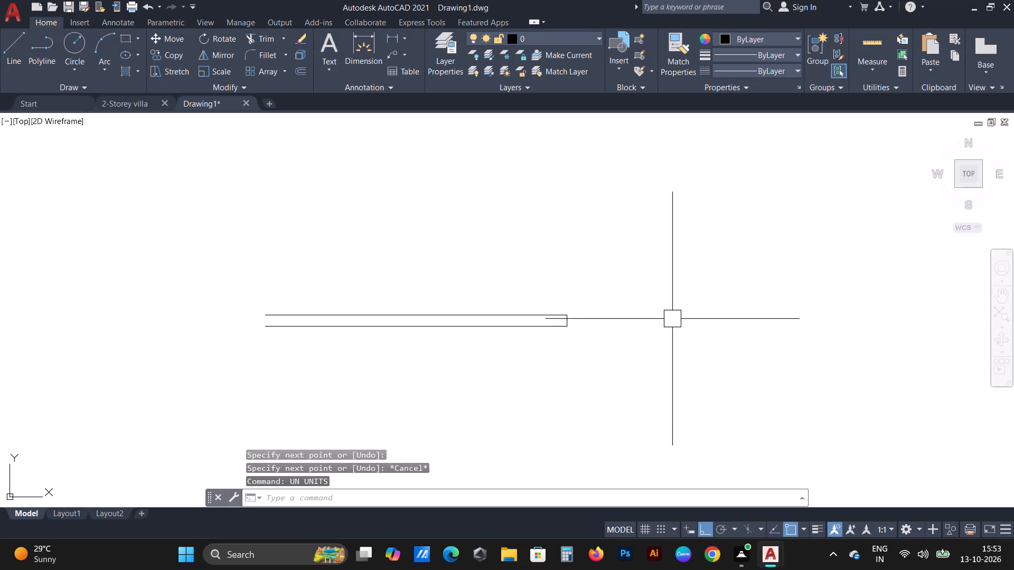
middle_click_drag(683, 316, 695, 341)
type("lo")
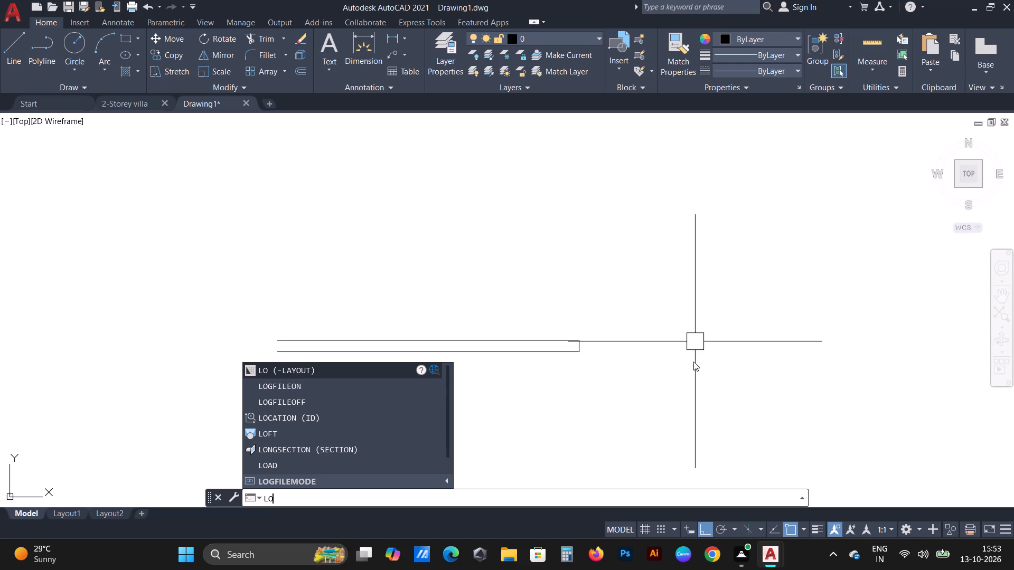
left_click(308, 389)
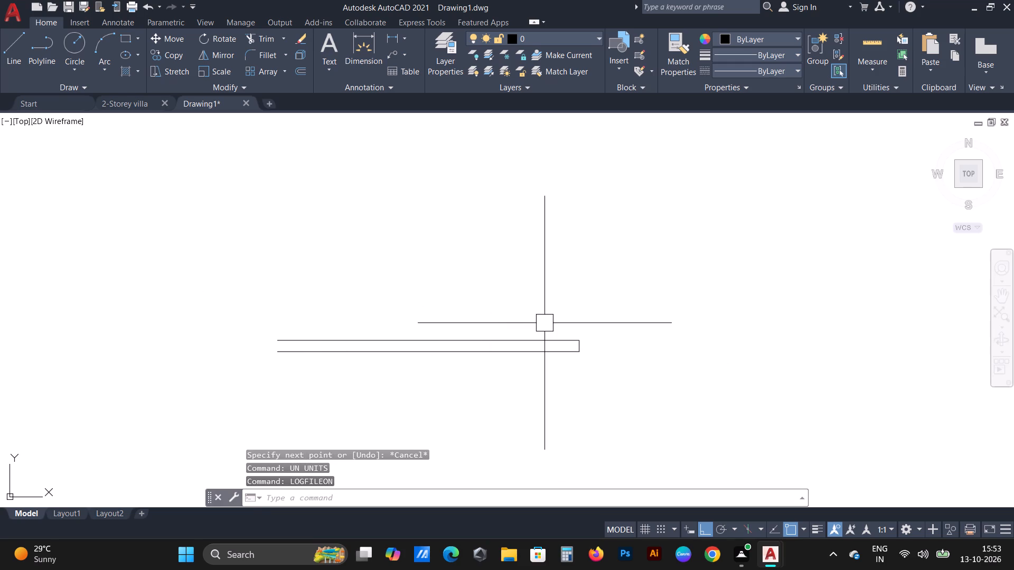
Offset the short vertical end line of the wall 90 to the right to mark the other side of the opening.
middle_click_drag(544, 323, 390, 354)
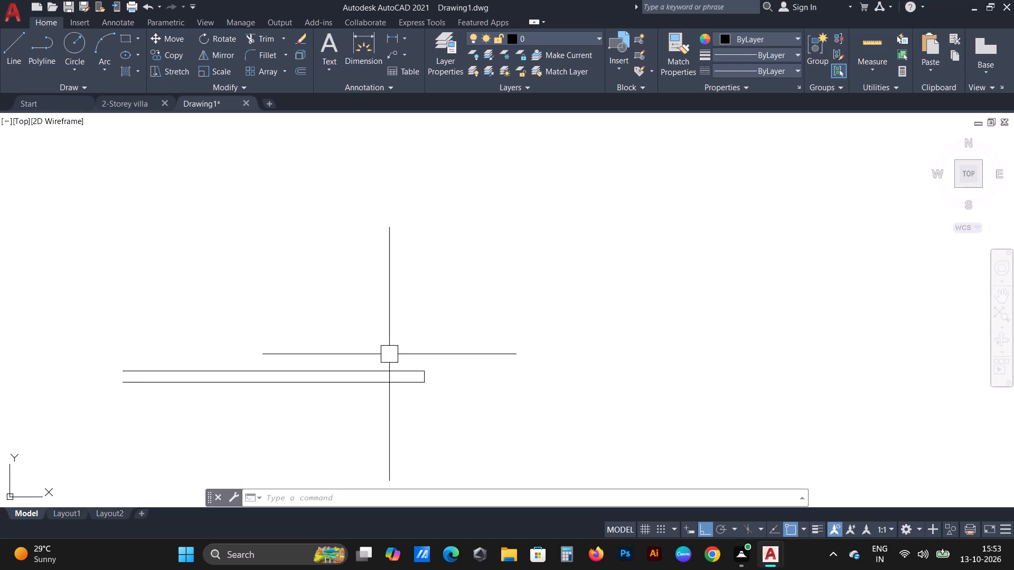
scroll(451, 315, "up", 2)
middle_click_drag(393, 467, 399, 364)
scroll(389, 369, "up", 1)
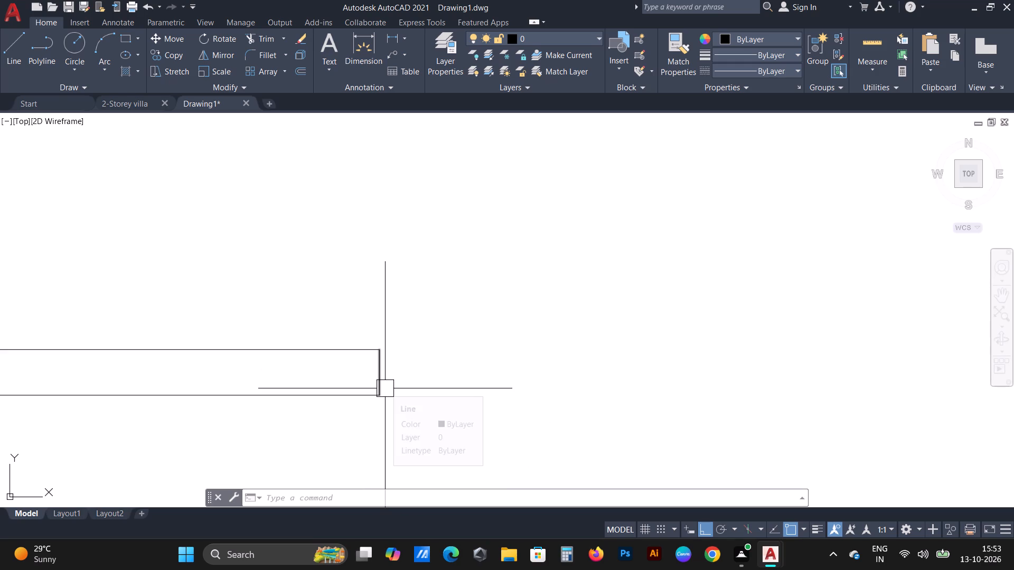
type("o")
key("space")
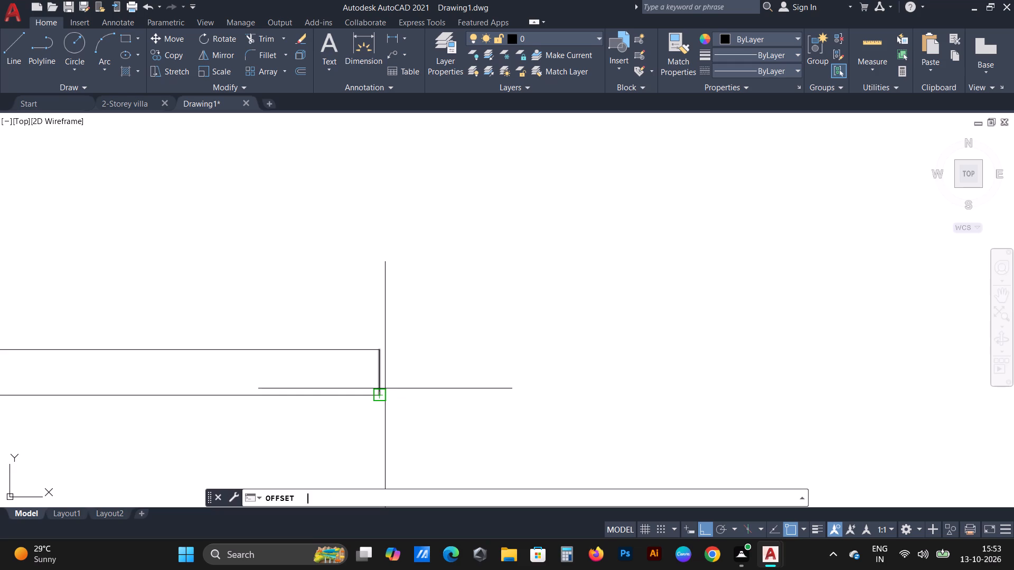
type("90")
key("Return")
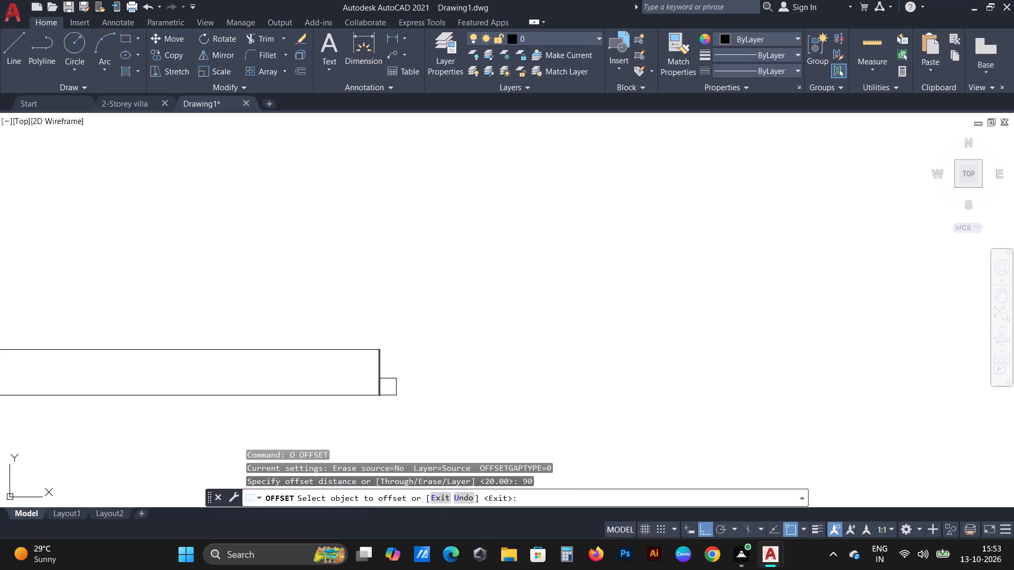
left_click(378, 377)
double_click(555, 374)
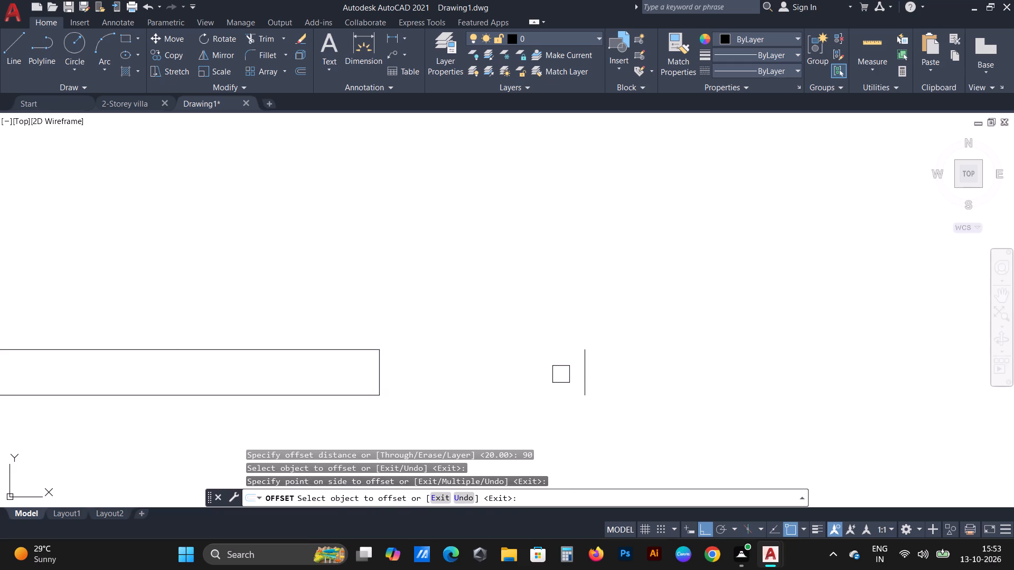
key("Escape")
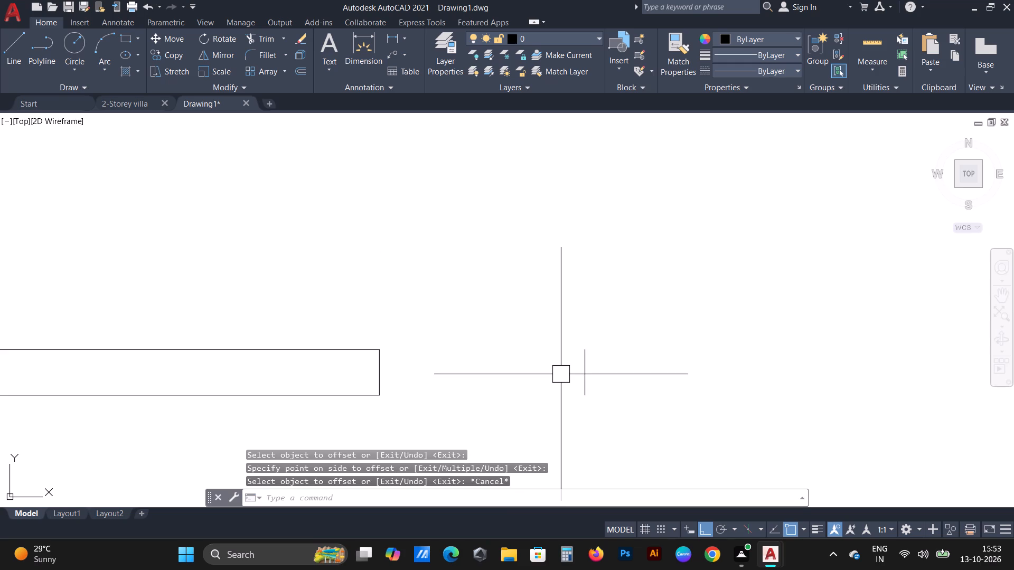
Draw two parallel horizontal lines to the right from the top and bottom ends of the offset vertical line.
middle_click_drag(661, 368, 471, 385)
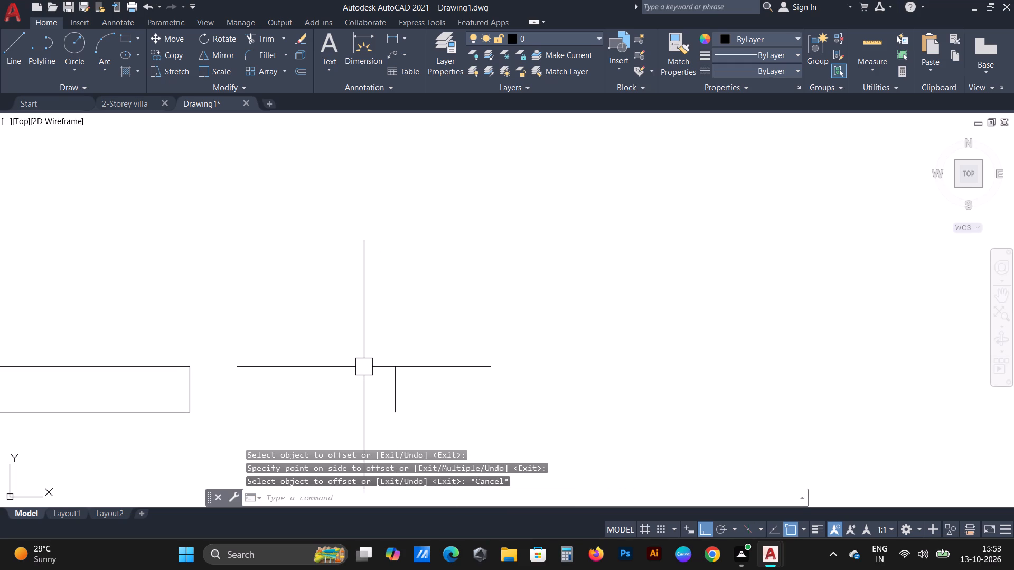
key("l")
key("space")
left_click(390, 369)
left_click(686, 362)
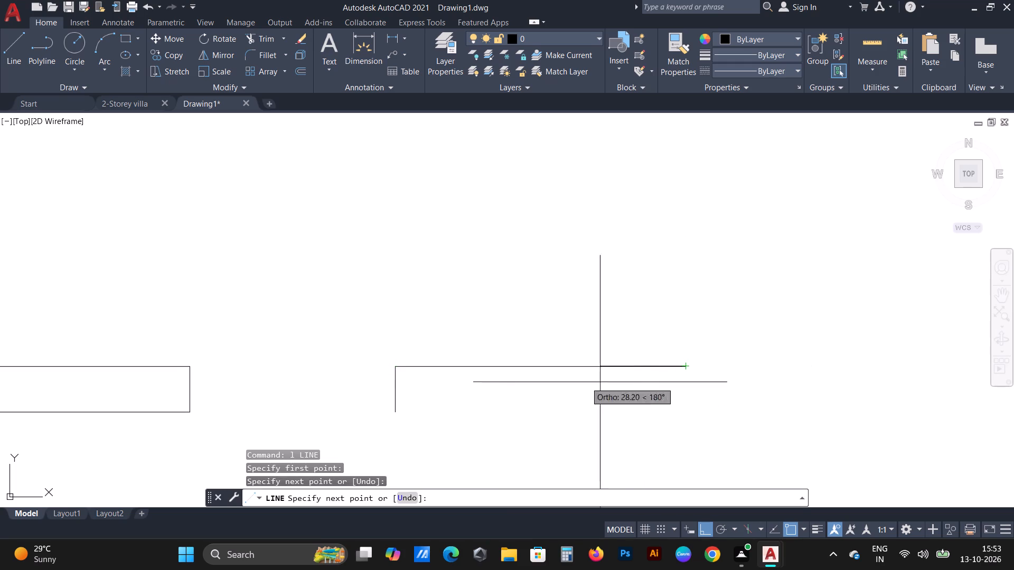
key("Escape")
key("space")
left_click(396, 410)
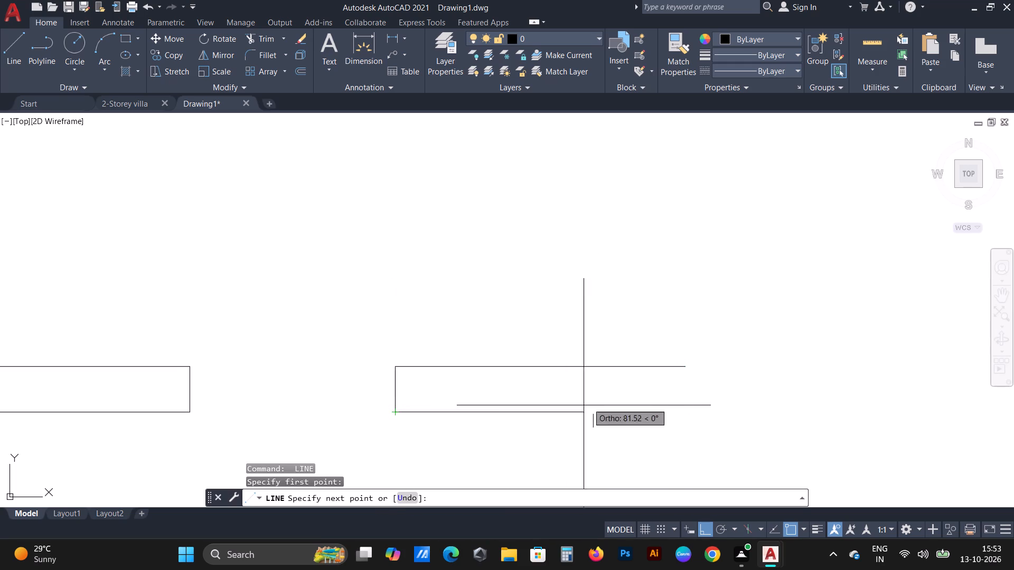
left_click(702, 389)
key("Escape")
scroll(506, 333, "down", 2)
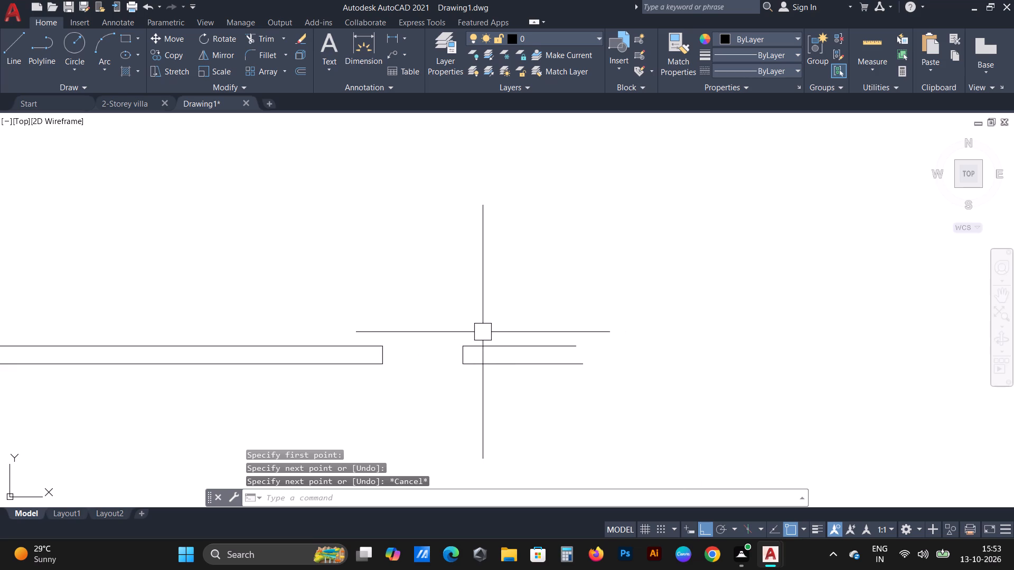
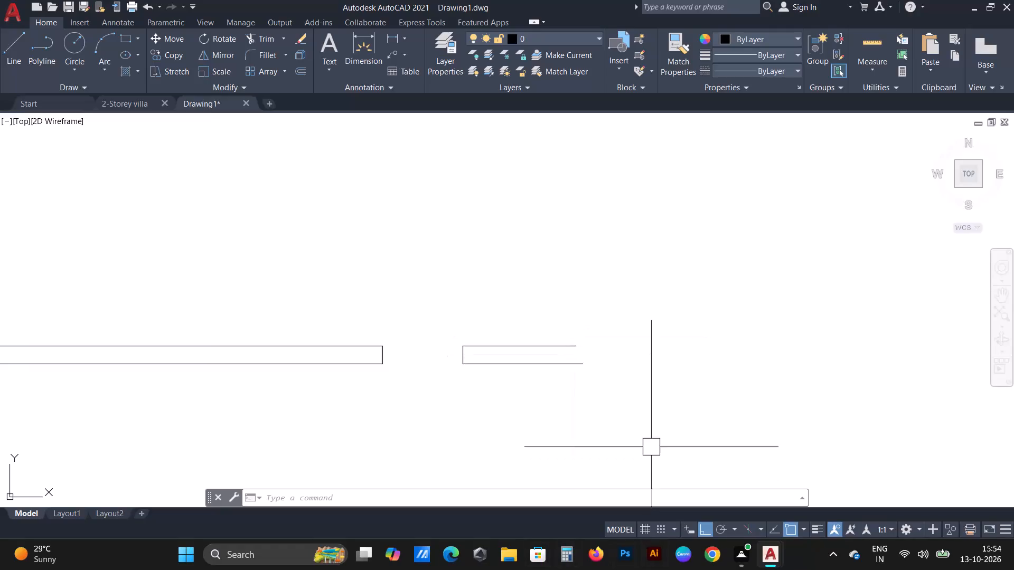
Draw a horizontal line across the opening between the midpoints of the two facing wall end lines.
scroll(371, 362, "up", 3)
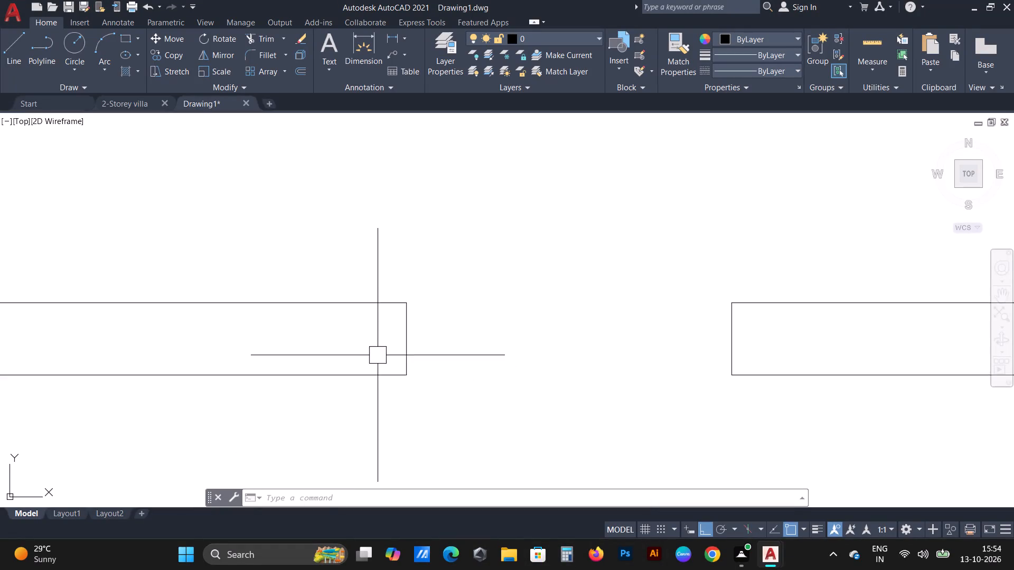
scroll(378, 355, "up", 1)
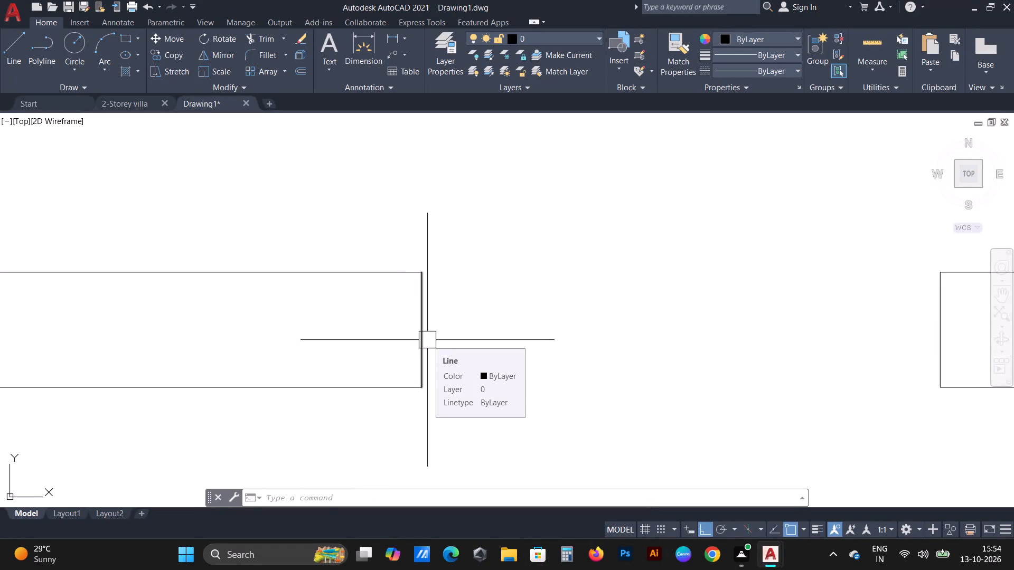
key("l")
key("space")
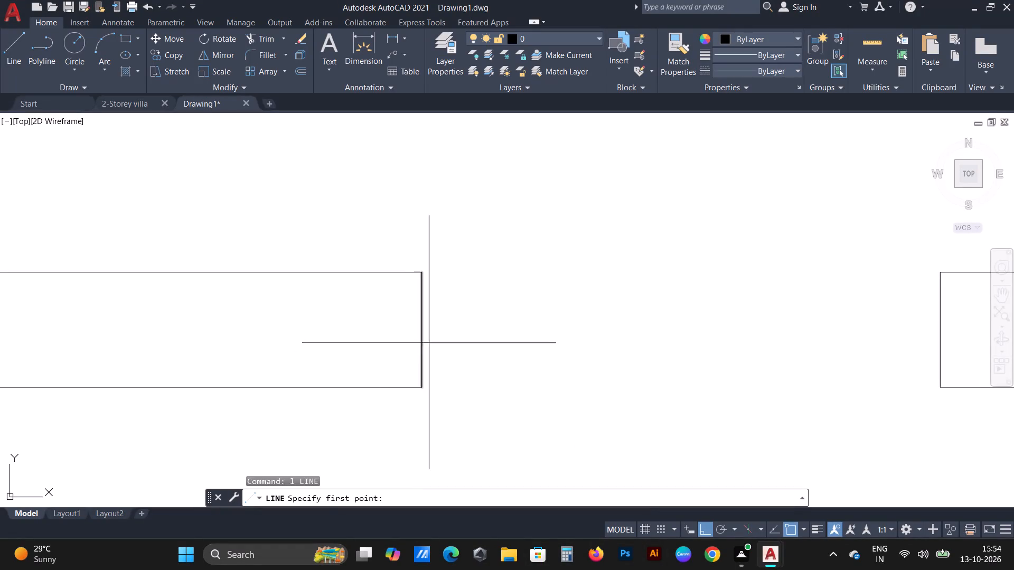
left_click(422, 335)
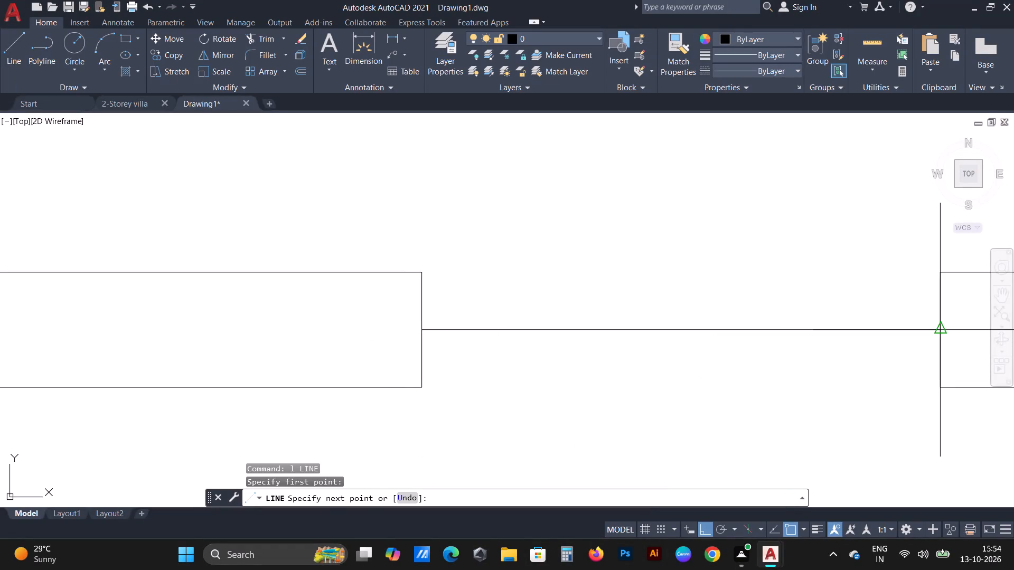
left_click(937, 329)
key("Escape")
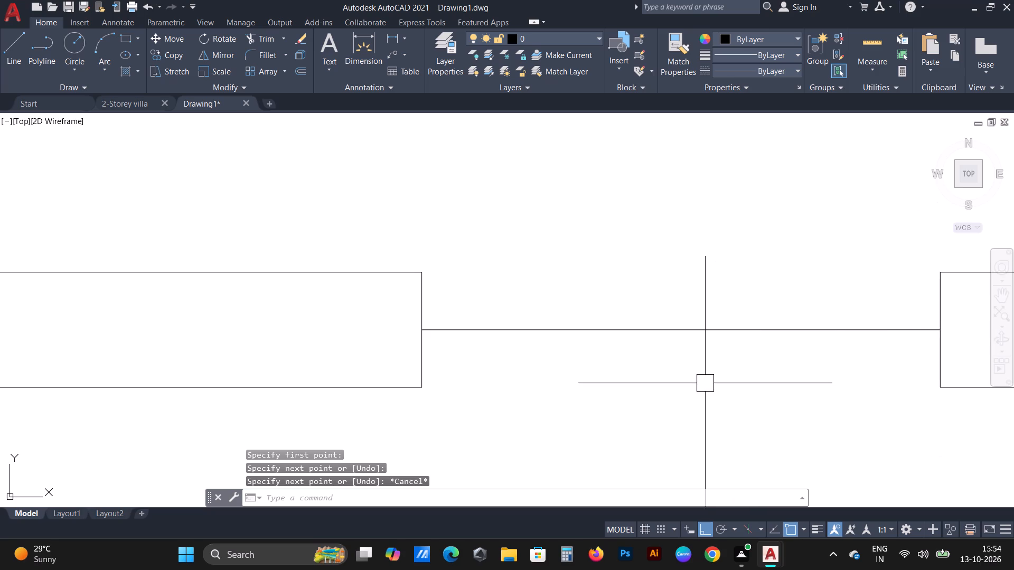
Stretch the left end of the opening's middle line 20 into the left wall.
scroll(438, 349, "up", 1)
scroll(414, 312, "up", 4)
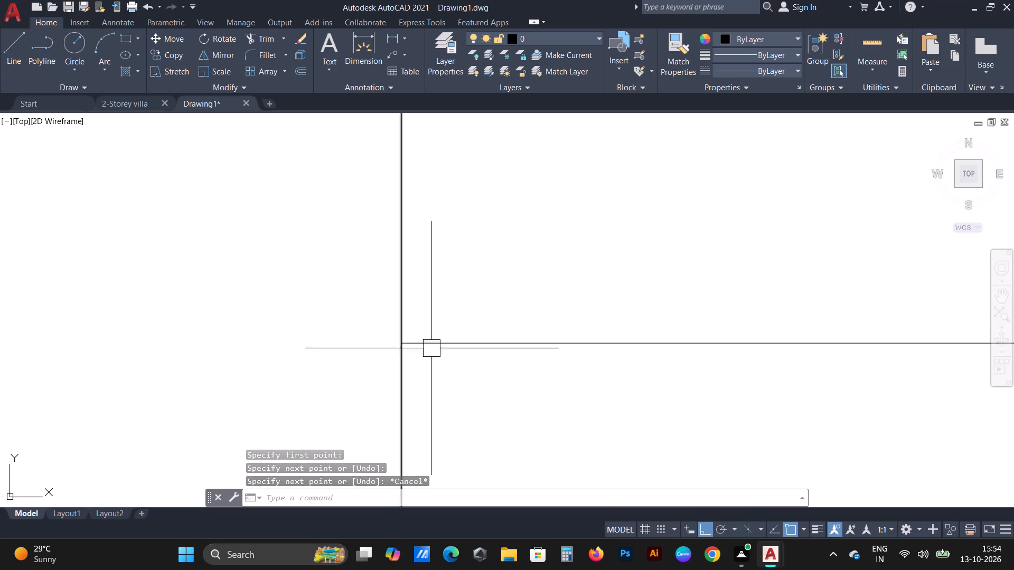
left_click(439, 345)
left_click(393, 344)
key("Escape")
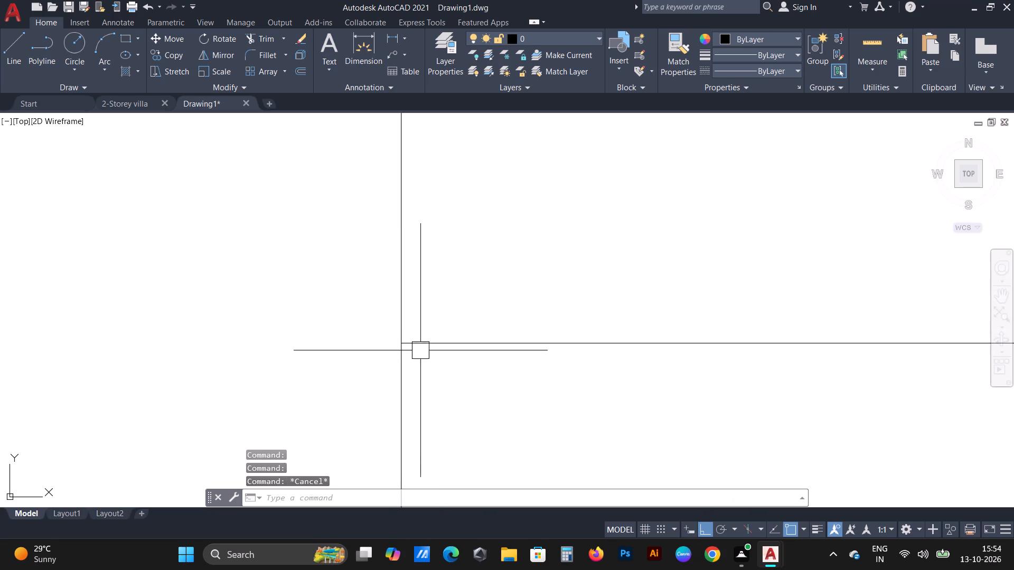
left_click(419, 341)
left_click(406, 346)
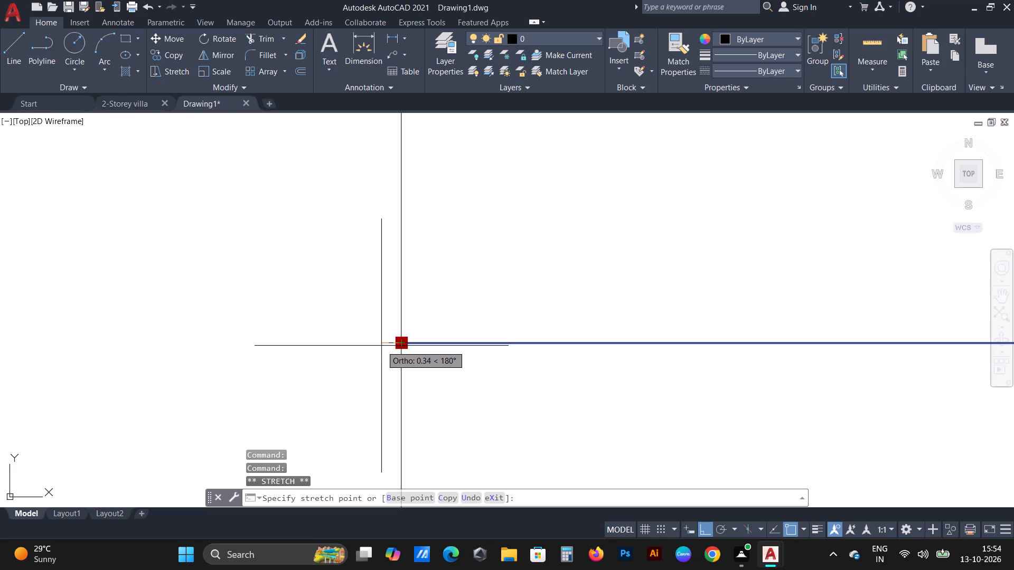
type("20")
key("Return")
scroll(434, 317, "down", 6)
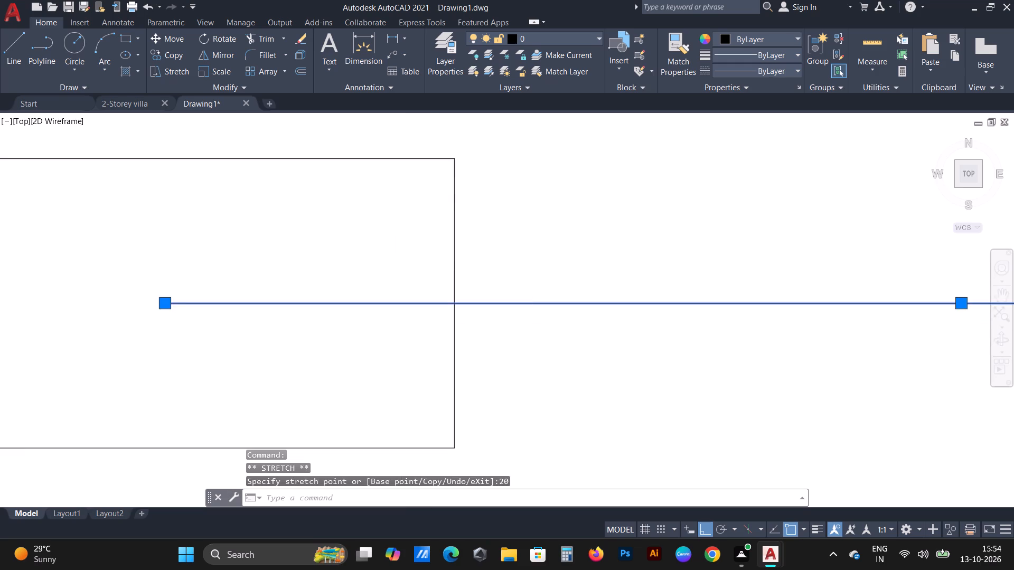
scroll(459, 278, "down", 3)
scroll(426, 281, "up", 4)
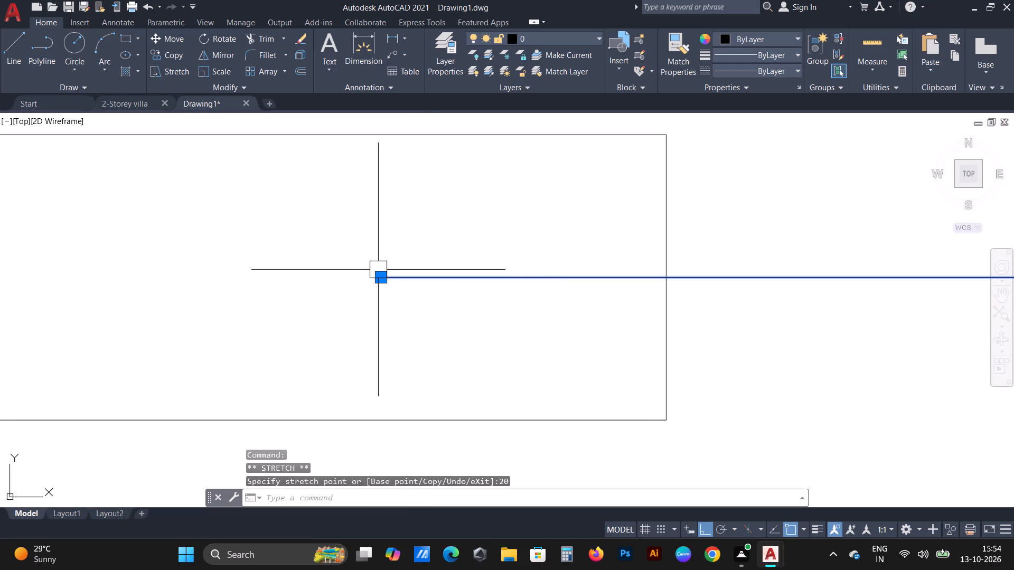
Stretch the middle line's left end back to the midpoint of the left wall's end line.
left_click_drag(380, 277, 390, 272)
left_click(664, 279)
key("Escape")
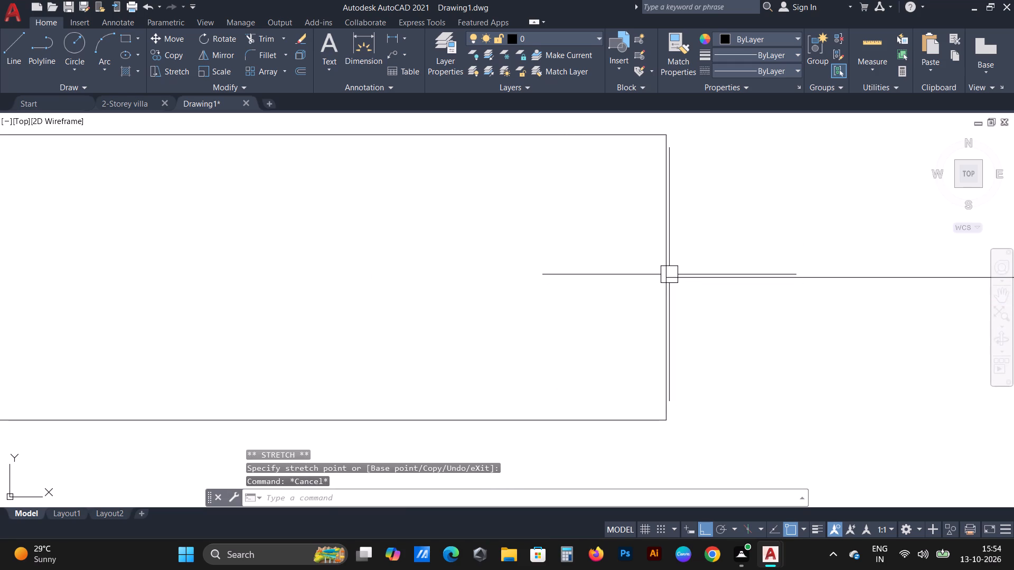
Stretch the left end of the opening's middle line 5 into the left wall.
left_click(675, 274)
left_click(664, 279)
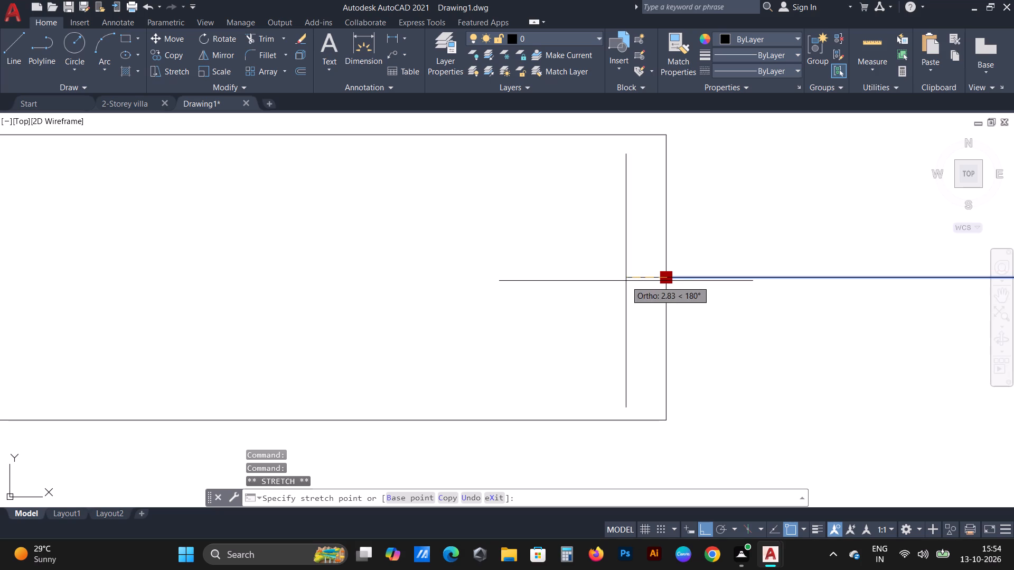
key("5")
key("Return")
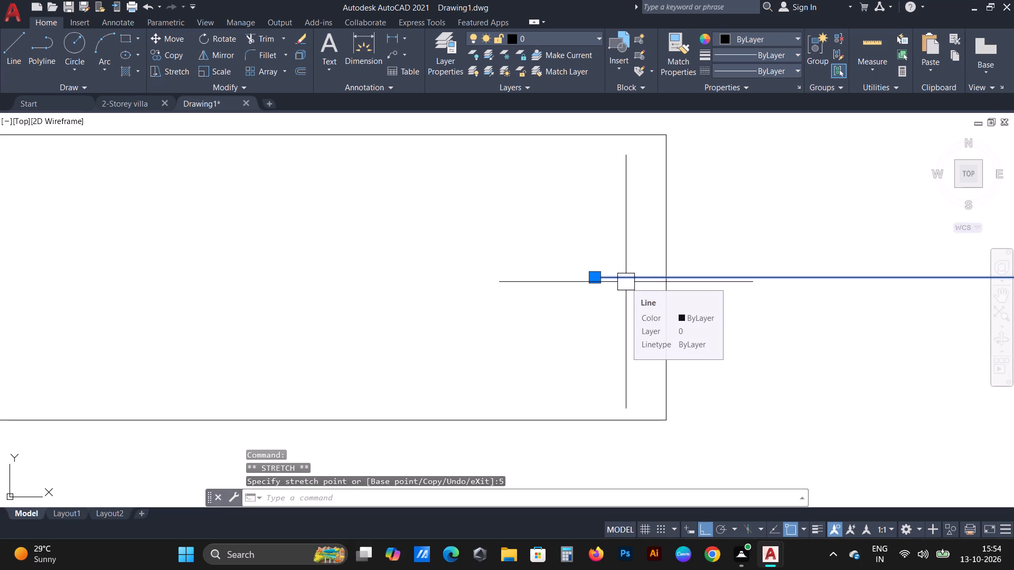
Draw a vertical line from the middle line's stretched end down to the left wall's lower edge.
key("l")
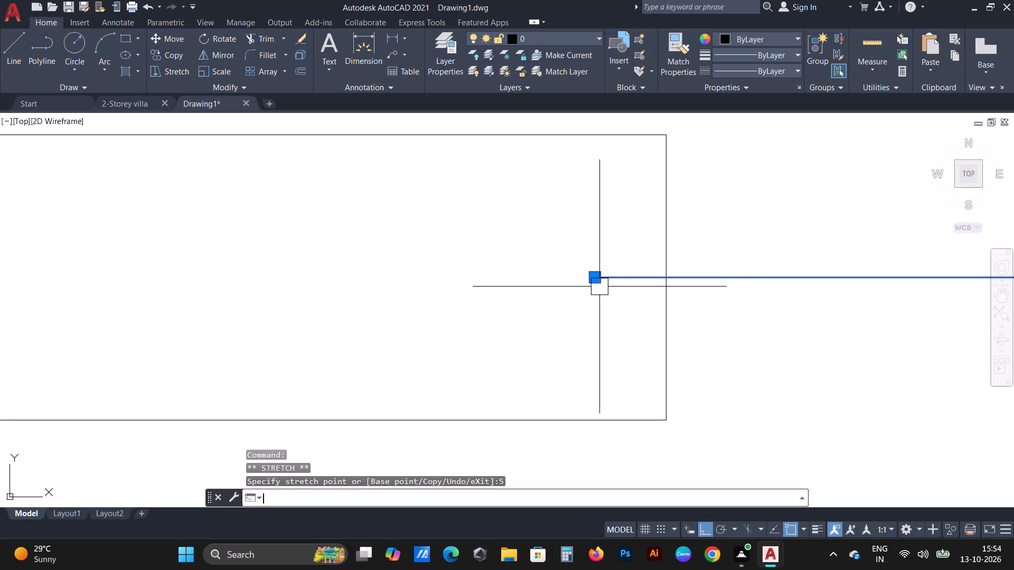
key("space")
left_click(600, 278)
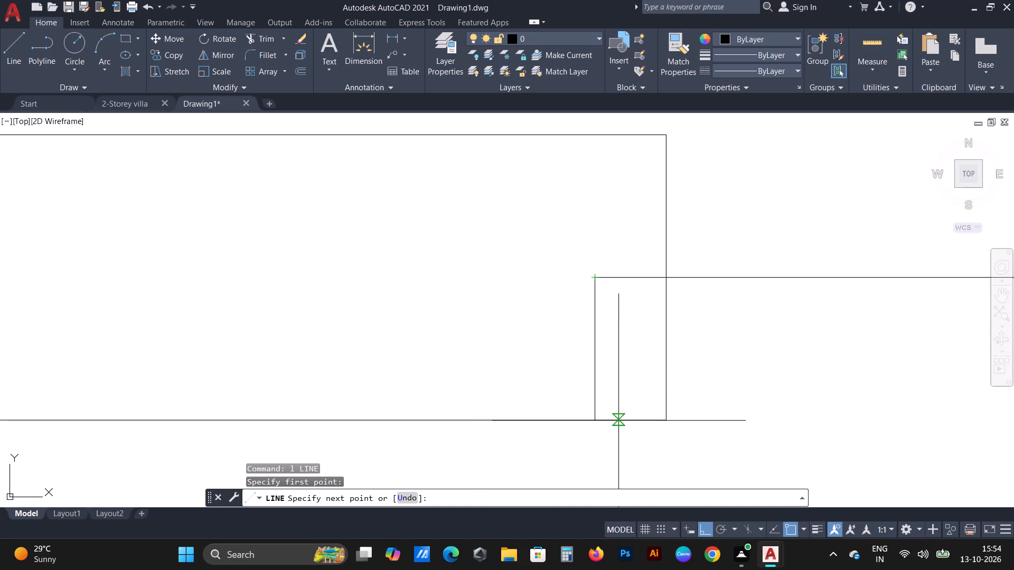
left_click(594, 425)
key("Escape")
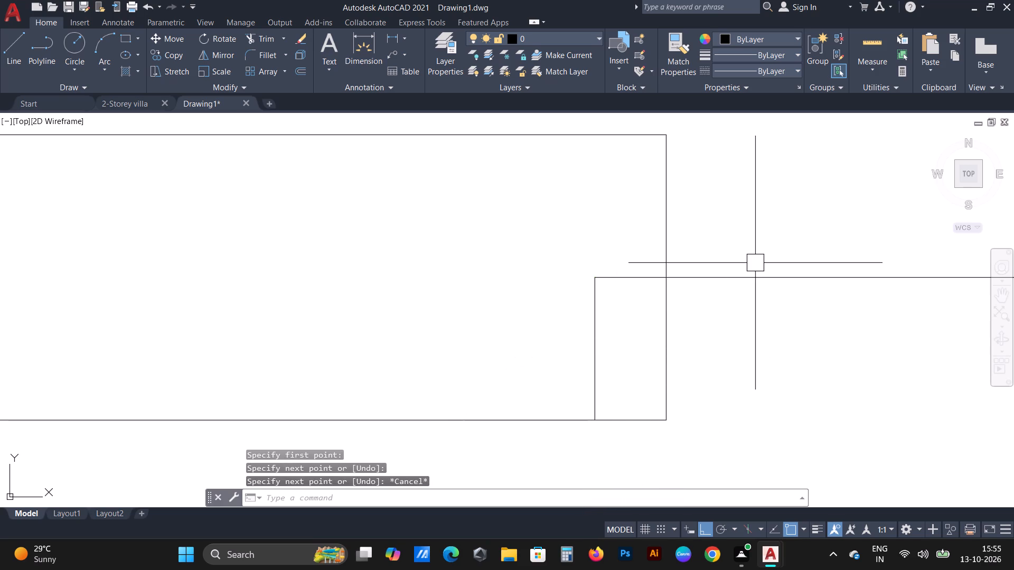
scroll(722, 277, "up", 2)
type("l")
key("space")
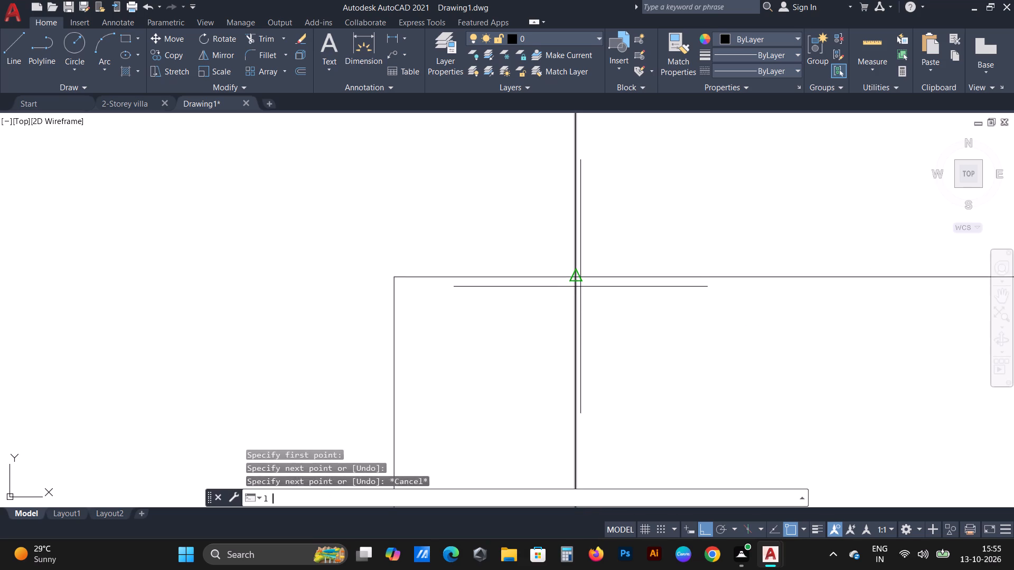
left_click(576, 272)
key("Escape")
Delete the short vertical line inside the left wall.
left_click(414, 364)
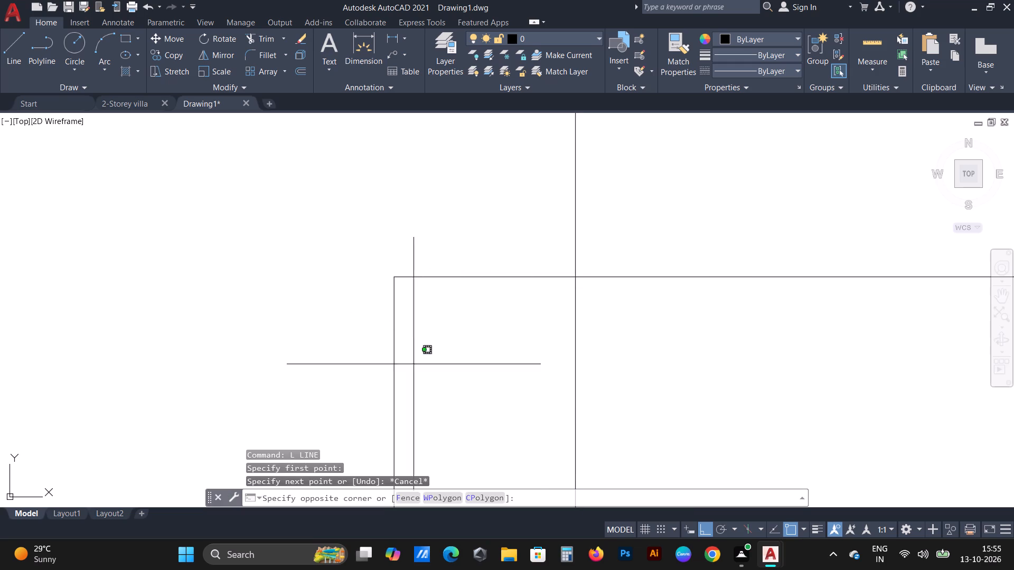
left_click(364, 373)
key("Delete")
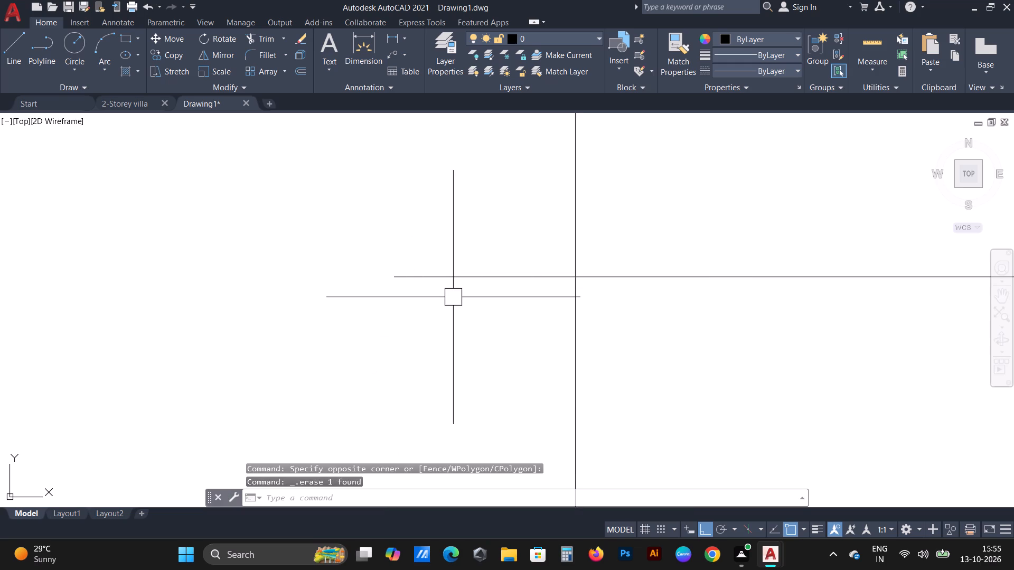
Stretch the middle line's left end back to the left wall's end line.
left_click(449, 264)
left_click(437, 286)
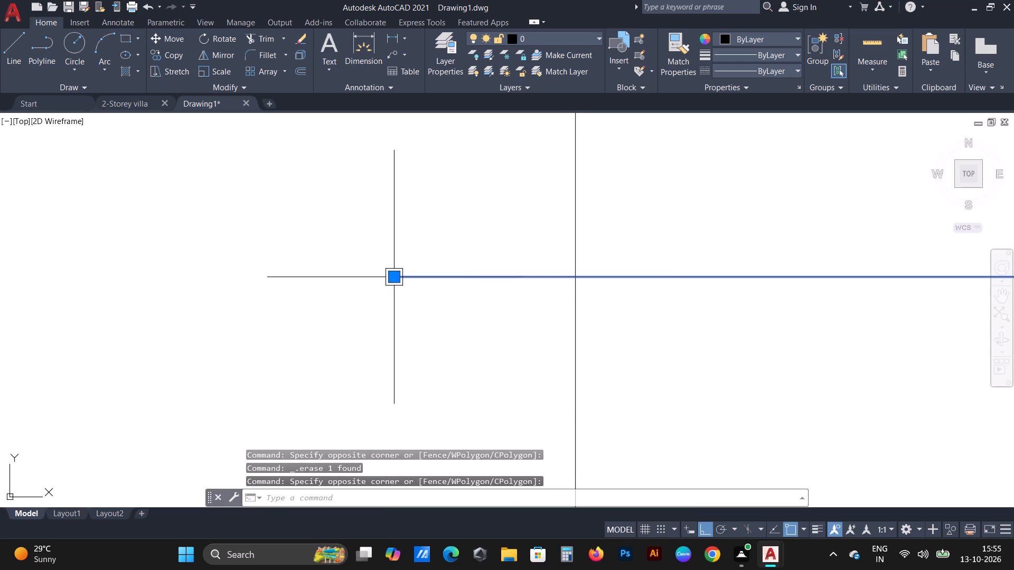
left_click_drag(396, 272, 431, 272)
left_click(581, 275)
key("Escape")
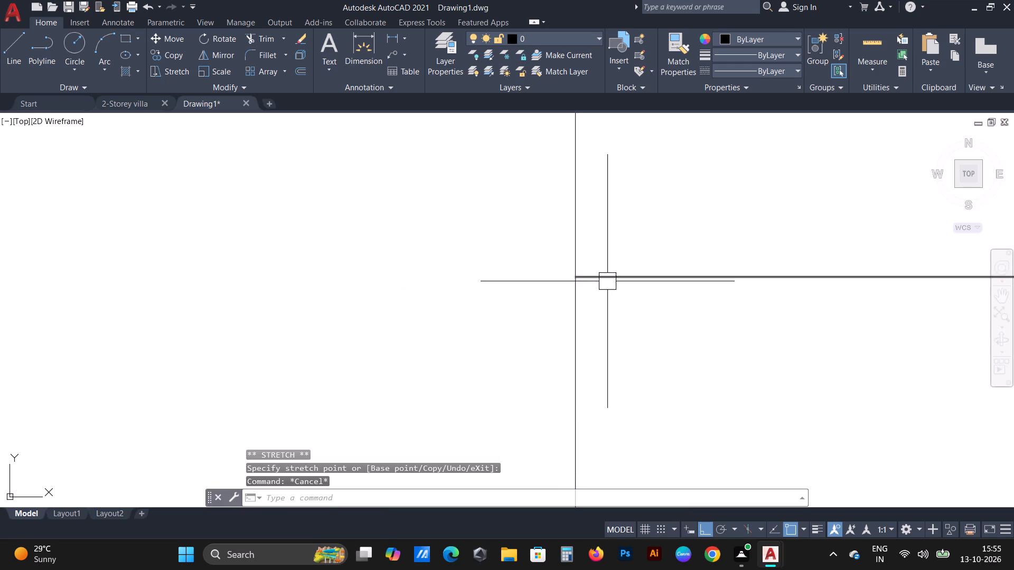
Draw a line 3 into the left wall from its end-line midpoint, continuing vertically down to the wall's lower edge.
key("l")
key("space")
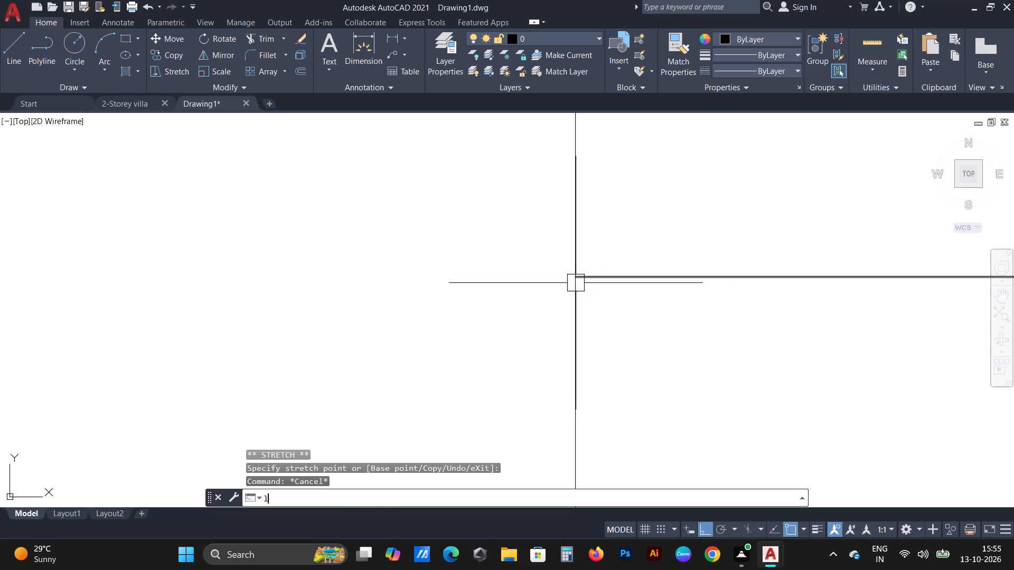
left_click(580, 273)
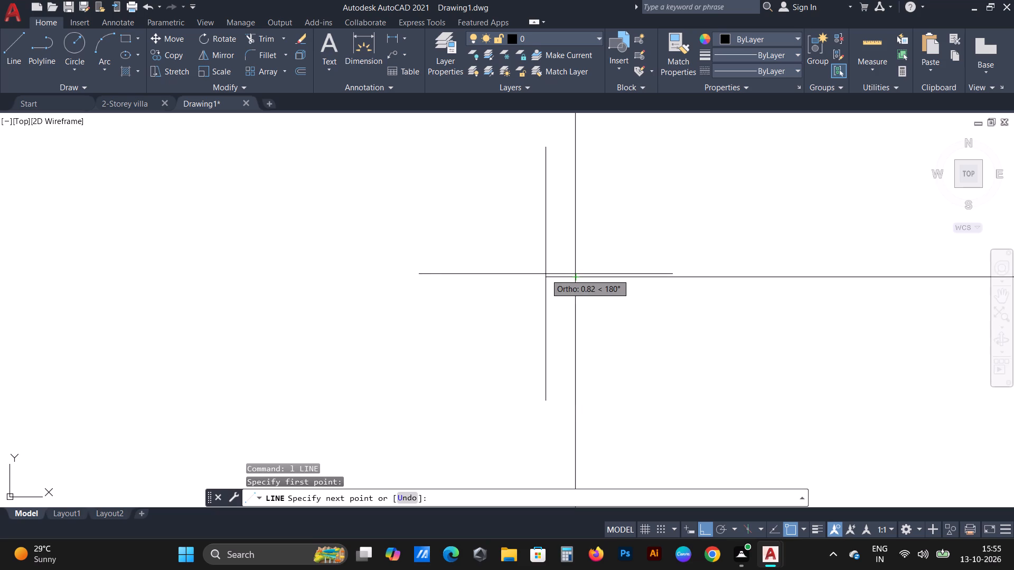
key("3")
key("Return")
scroll(447, 142, "down", 2)
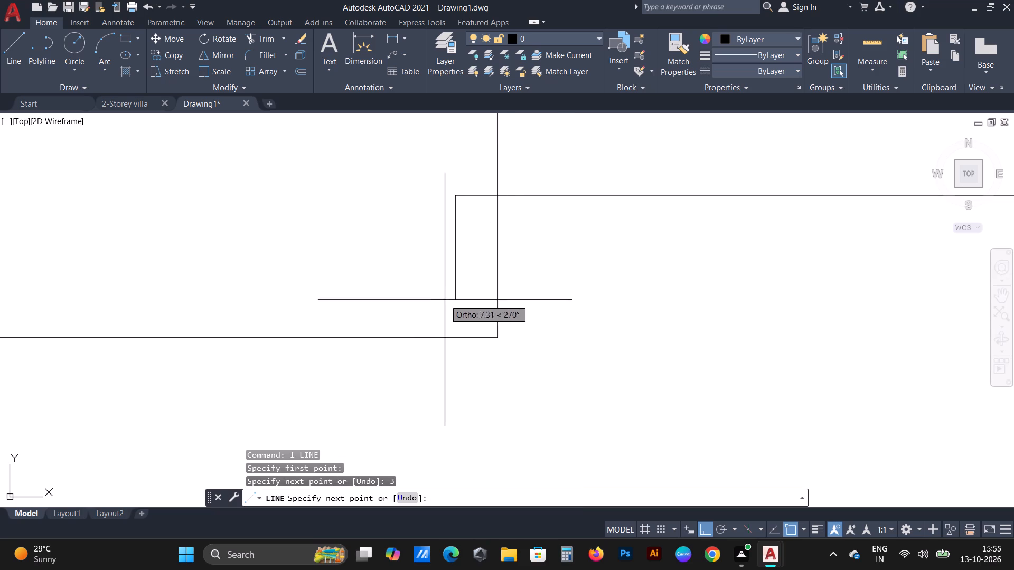
left_click(461, 341)
key("Escape")
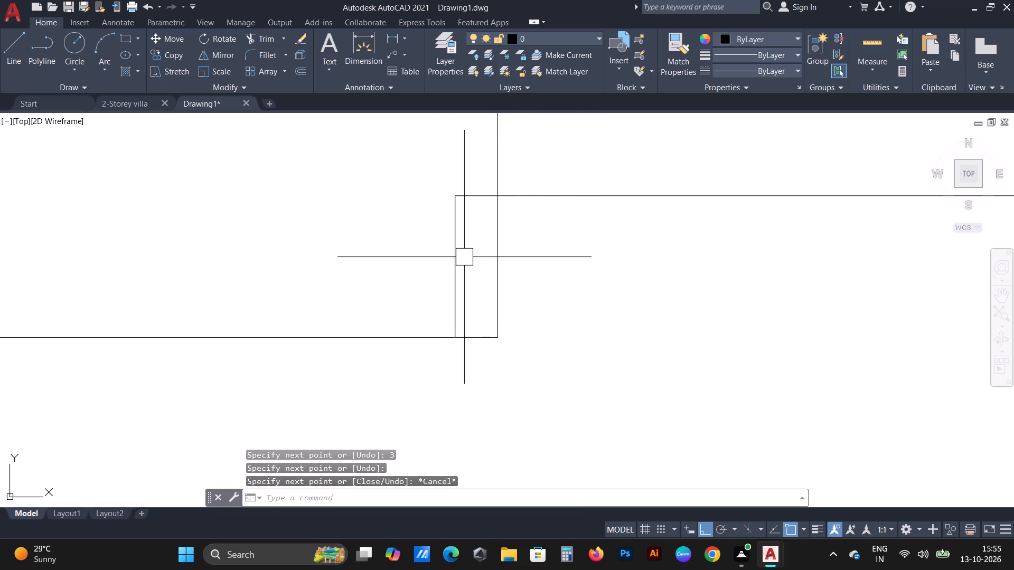
Draw a 3-long horizontal line from the left wall's end-line midpoint into the opening.
scroll(485, 206, "up", 3)
middle_click_drag(493, 201, 421, 318)
key("l")
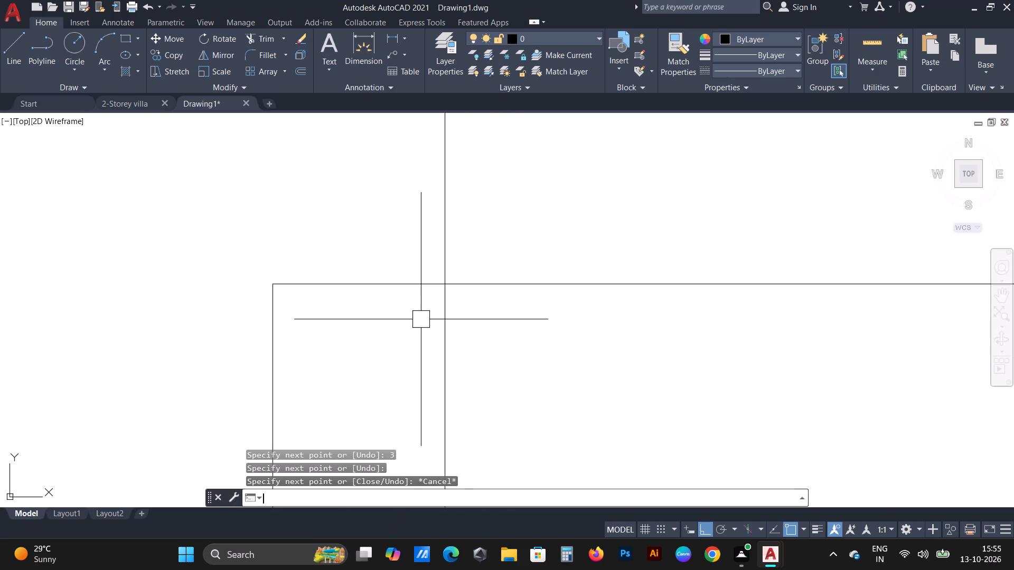
key("space")
left_click(440, 280)
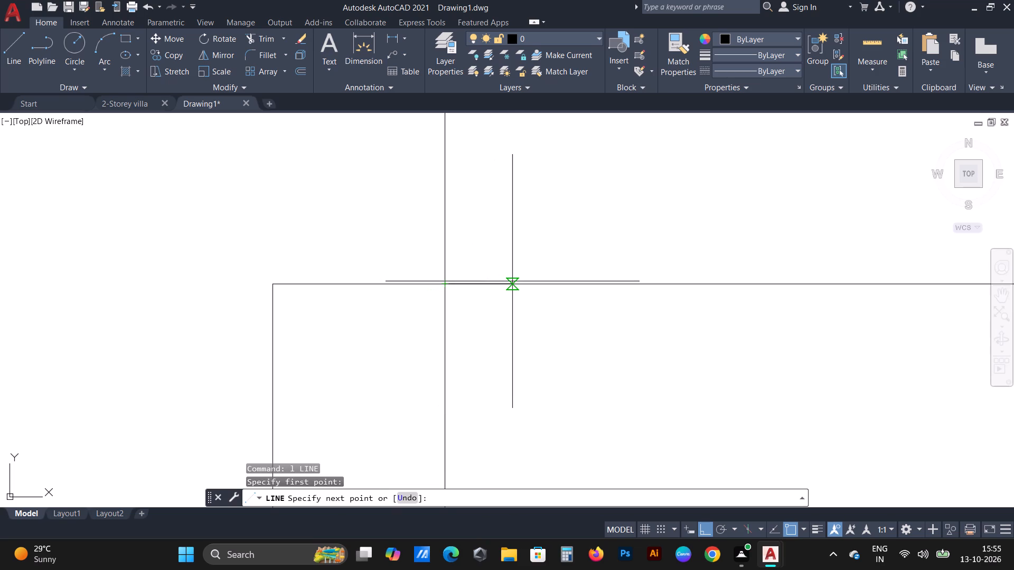
type("3")
key("space")
scroll(547, 334, "down", 2)
middle_click_drag(551, 384, 562, 229)
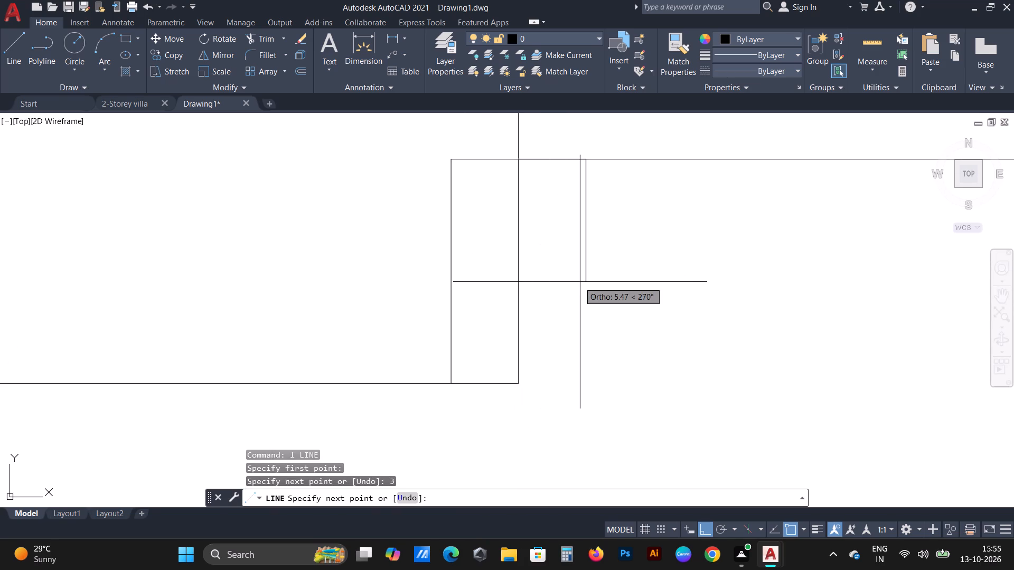
key("Escape")
Draw a vertical line from the left wall's end-line midpoint down to the wall's lower corner.
type("l")
key("space")
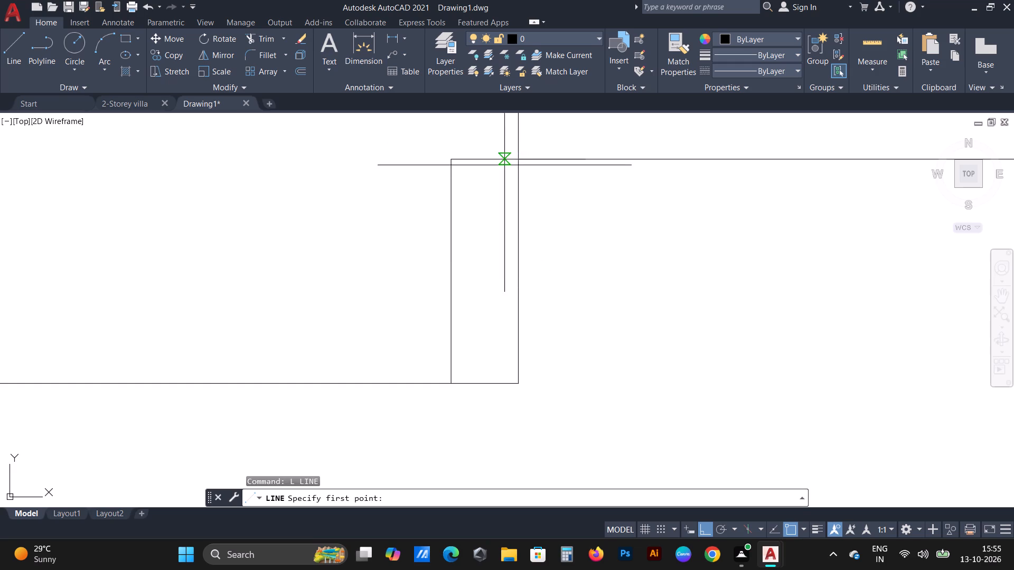
left_click_drag(520, 160, 522, 169)
left_click(520, 387)
key("Escape")
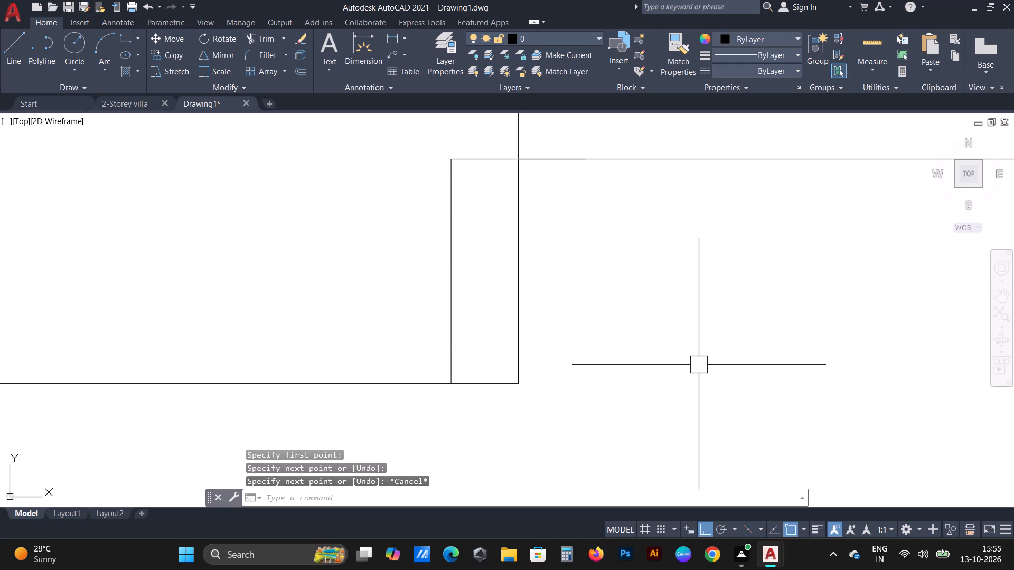
Draw a horizontal line about 3 long into the opening from the midpoint of the lower half of the wall's end line.
key("Escape")
key("l")
key("space")
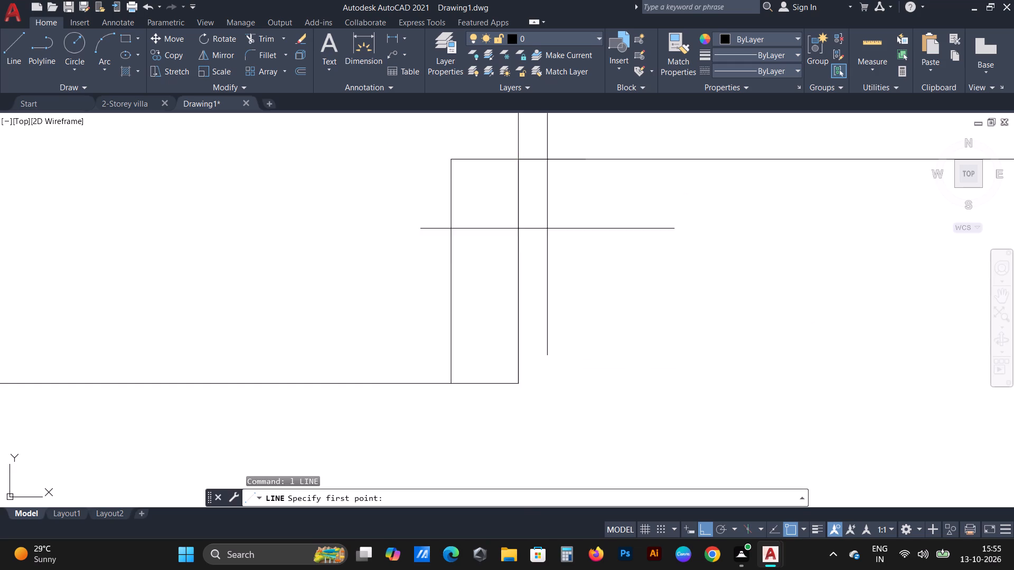
left_click(516, 267)
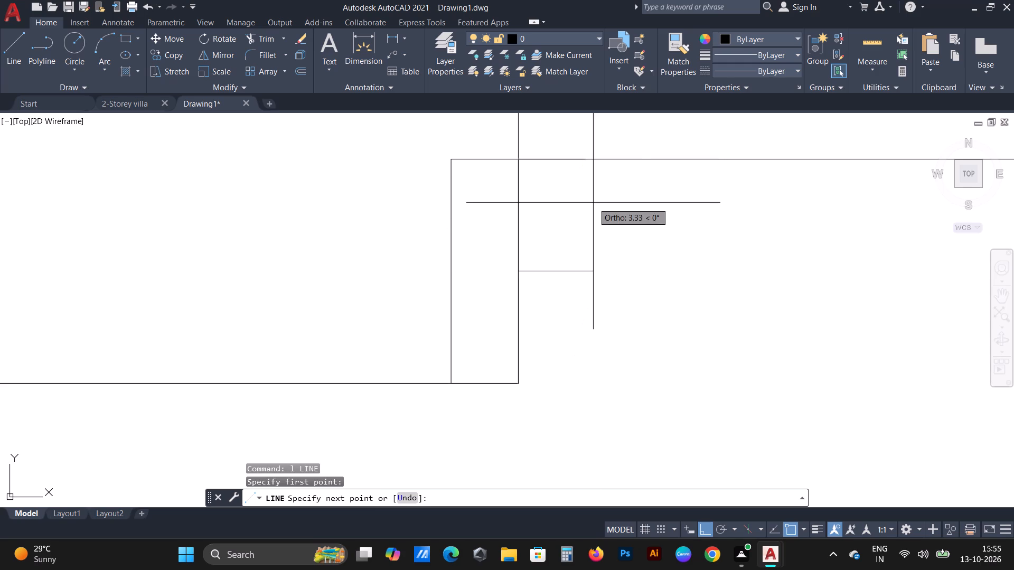
left_click(587, 218)
key("Escape")
Draw a vertical line from the end of the 3-long line down to the short horizontal line below it.
key("space")
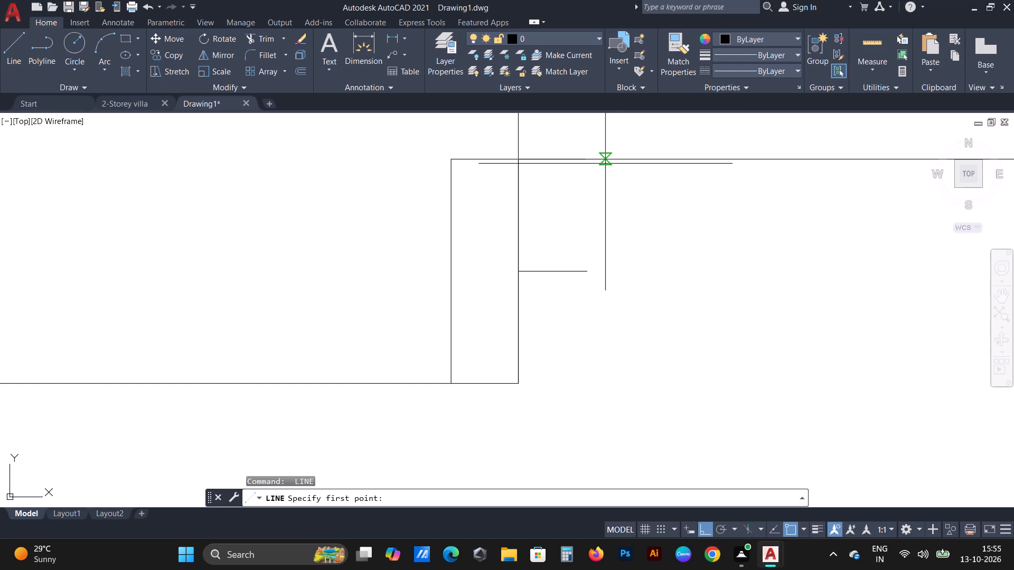
left_click(584, 161)
left_click(583, 271)
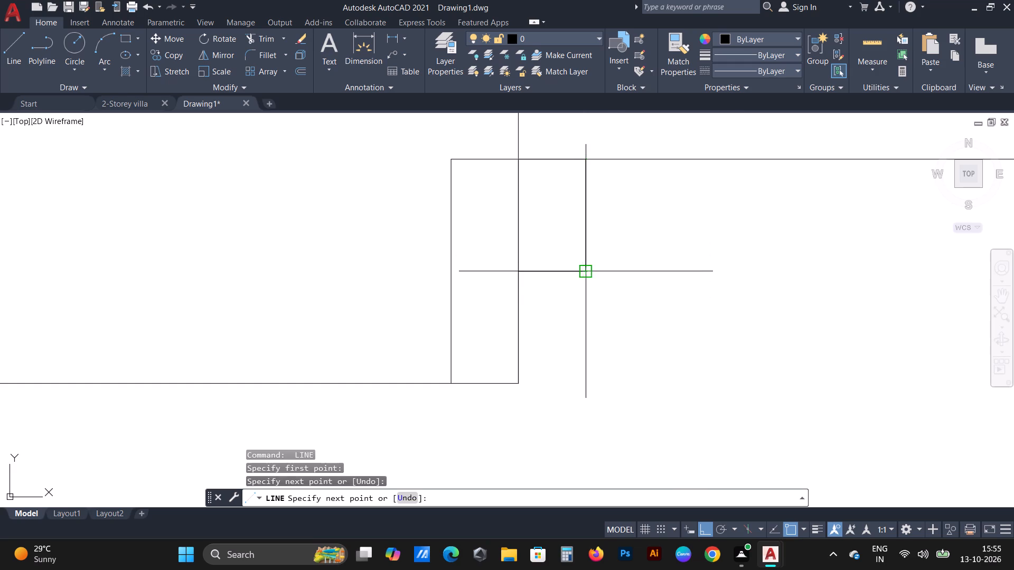
key("Escape")
Trim the left wall's end line between the midpoint and the frame's lower step to open up the frame profile.
type("tr")
key("space")
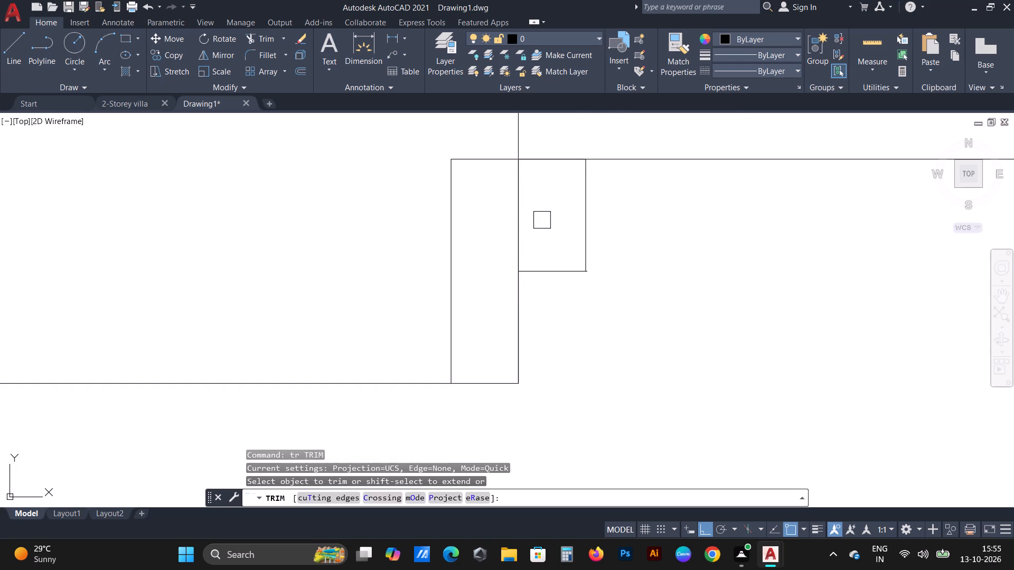
left_click(517, 220)
left_click(523, 213)
scroll(482, 213, "down", 2)
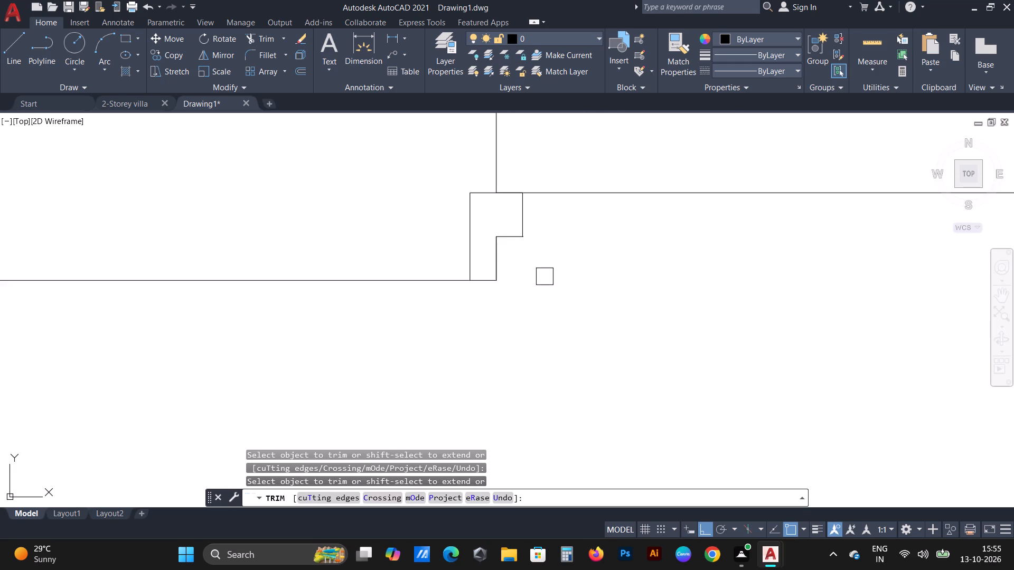
scroll(568, 285, "down", 1)
key("Escape")
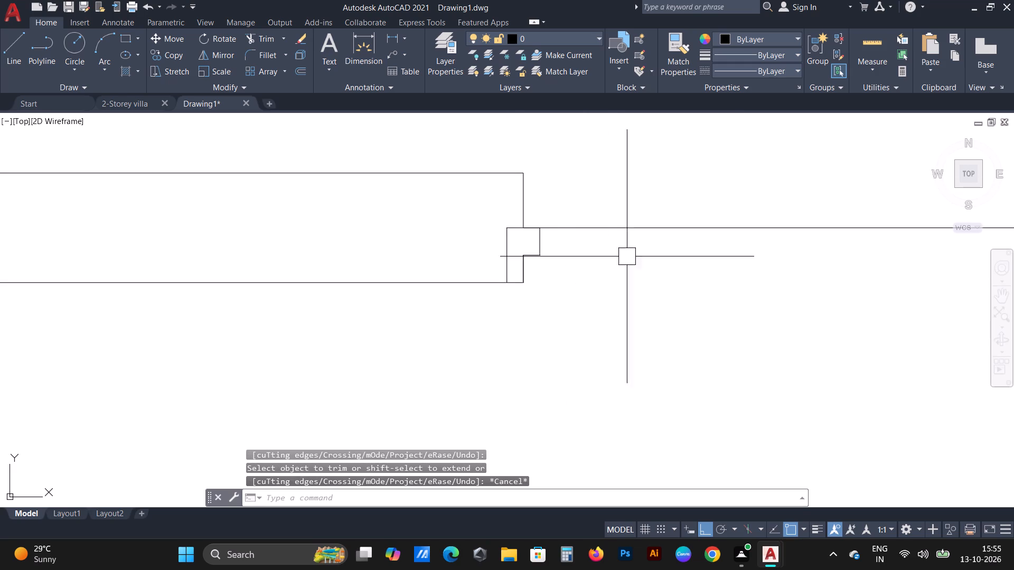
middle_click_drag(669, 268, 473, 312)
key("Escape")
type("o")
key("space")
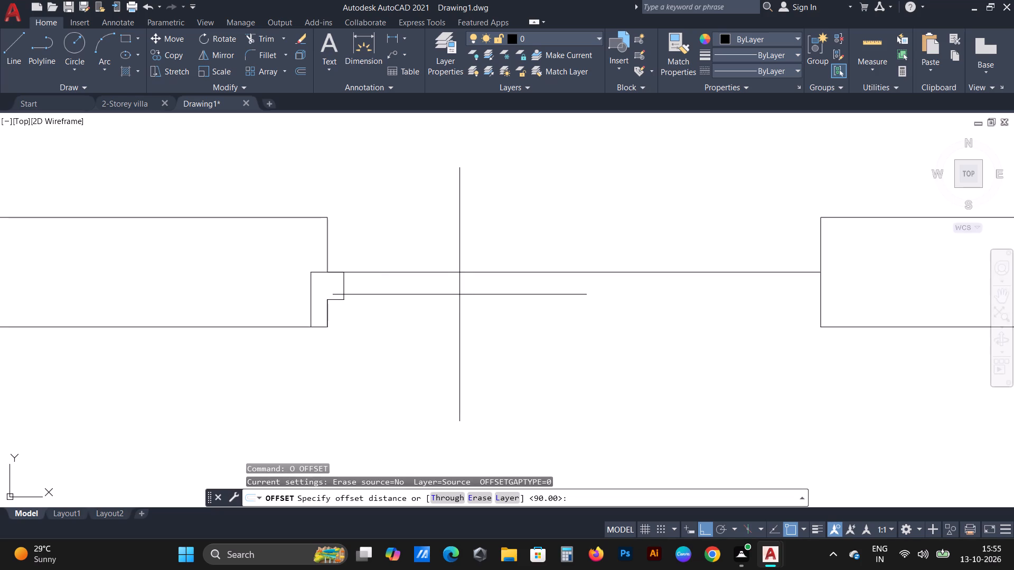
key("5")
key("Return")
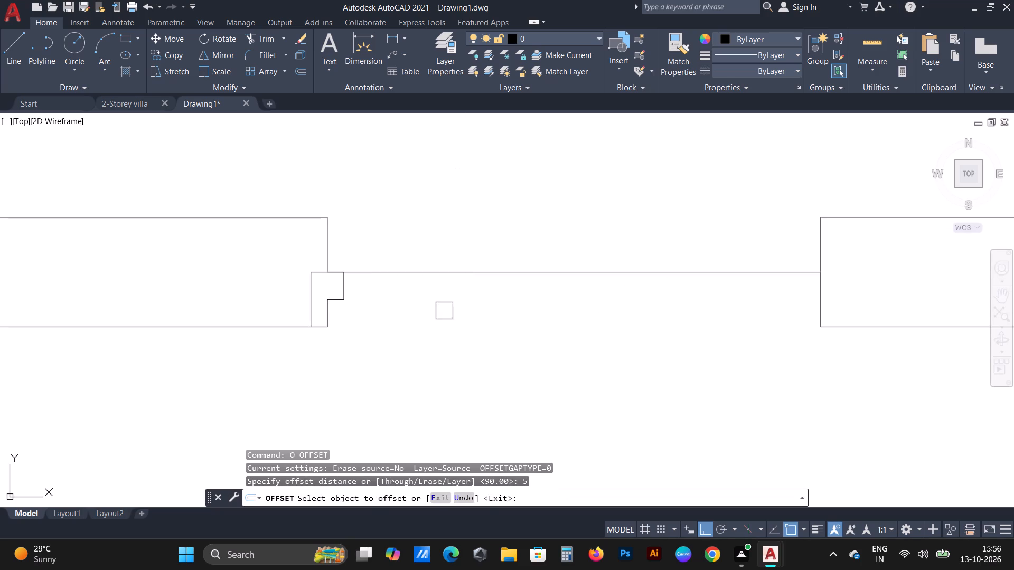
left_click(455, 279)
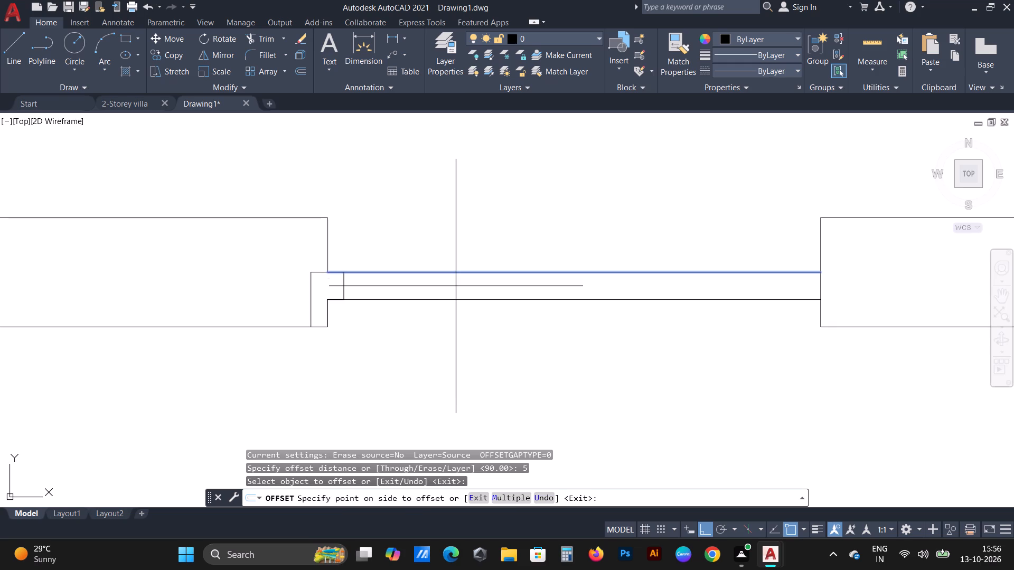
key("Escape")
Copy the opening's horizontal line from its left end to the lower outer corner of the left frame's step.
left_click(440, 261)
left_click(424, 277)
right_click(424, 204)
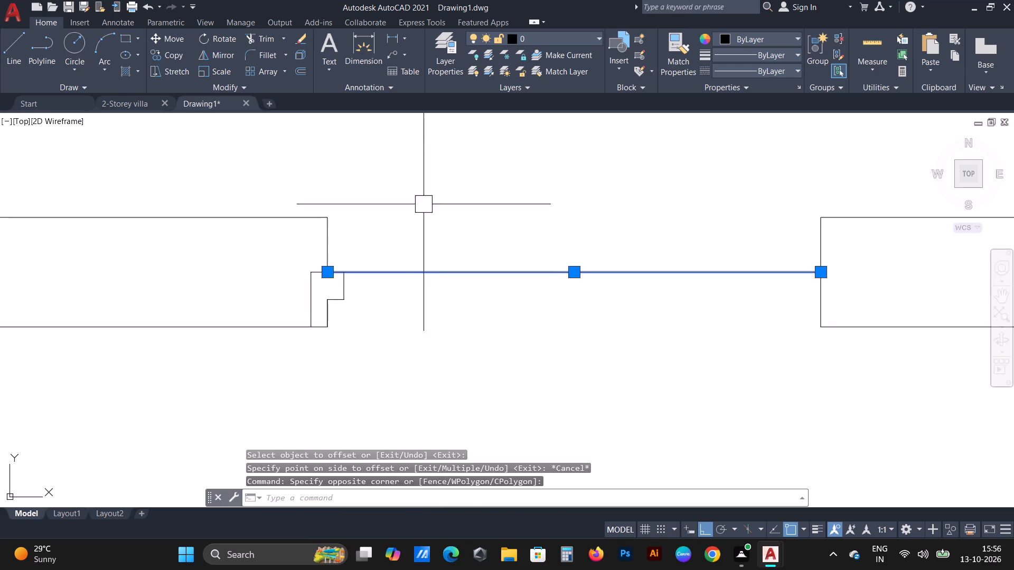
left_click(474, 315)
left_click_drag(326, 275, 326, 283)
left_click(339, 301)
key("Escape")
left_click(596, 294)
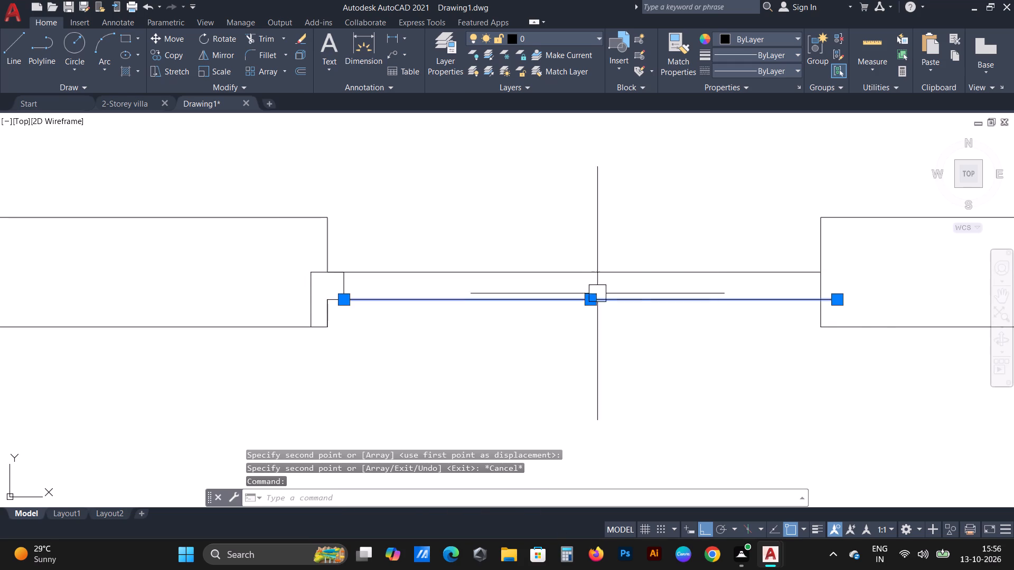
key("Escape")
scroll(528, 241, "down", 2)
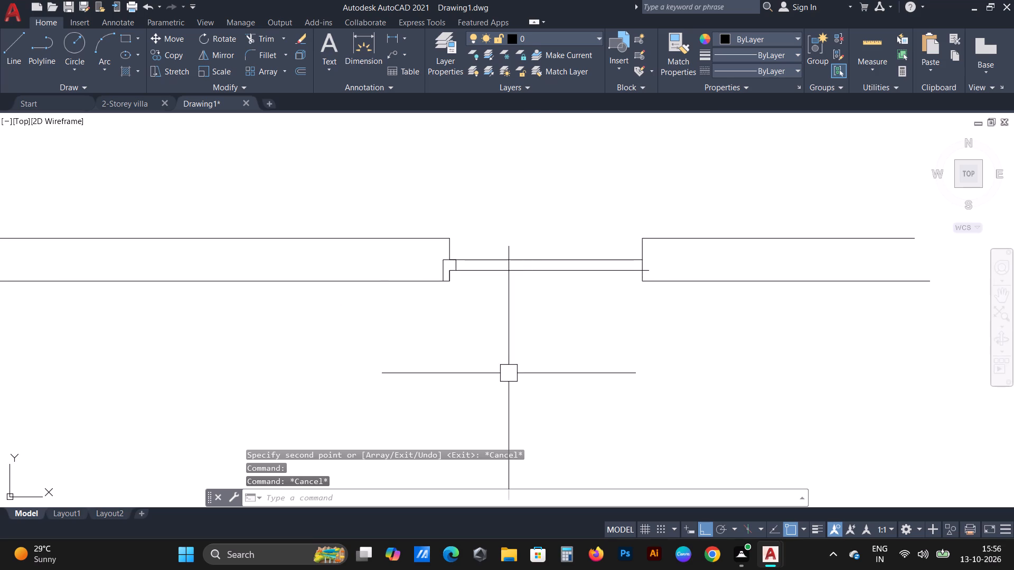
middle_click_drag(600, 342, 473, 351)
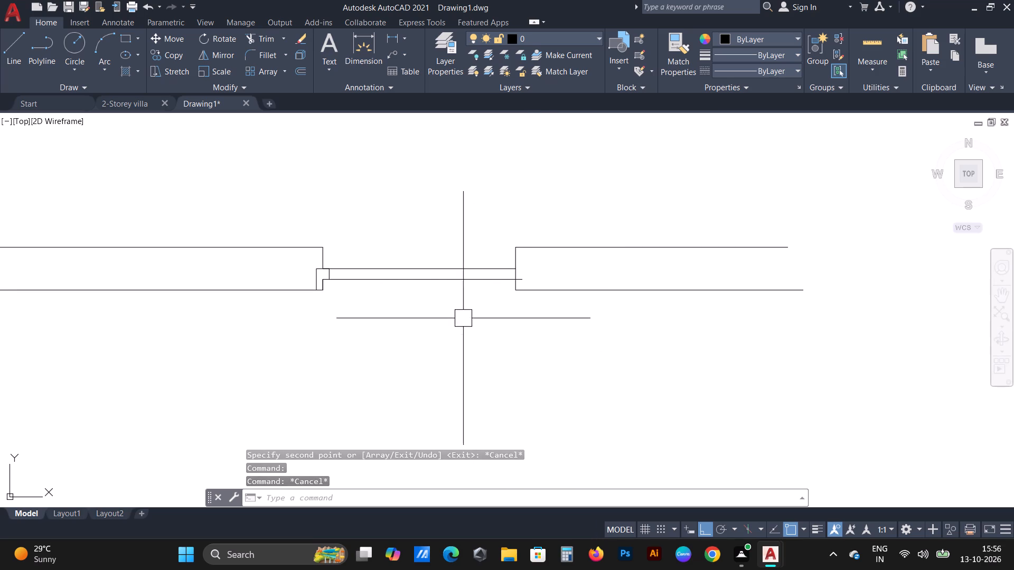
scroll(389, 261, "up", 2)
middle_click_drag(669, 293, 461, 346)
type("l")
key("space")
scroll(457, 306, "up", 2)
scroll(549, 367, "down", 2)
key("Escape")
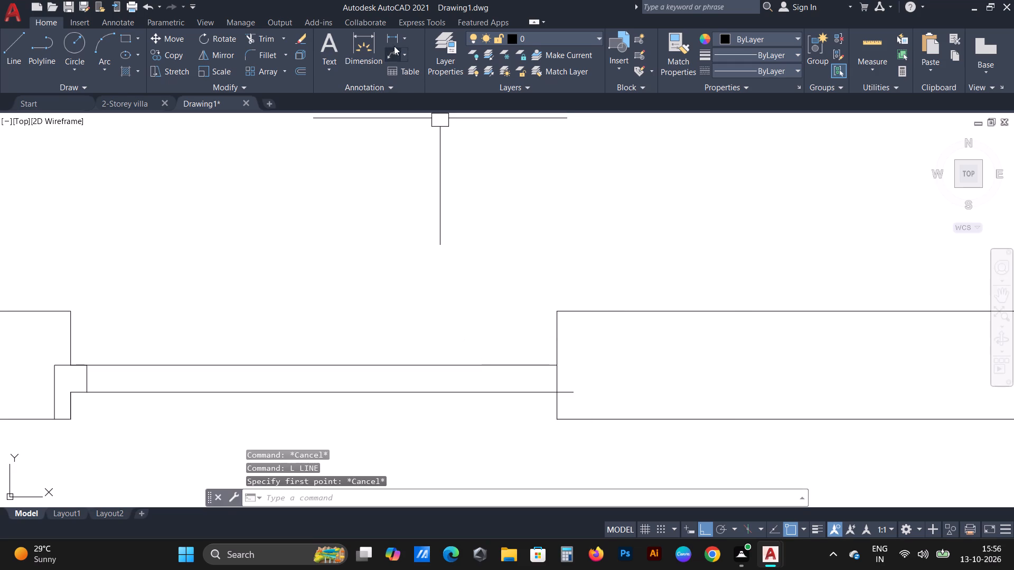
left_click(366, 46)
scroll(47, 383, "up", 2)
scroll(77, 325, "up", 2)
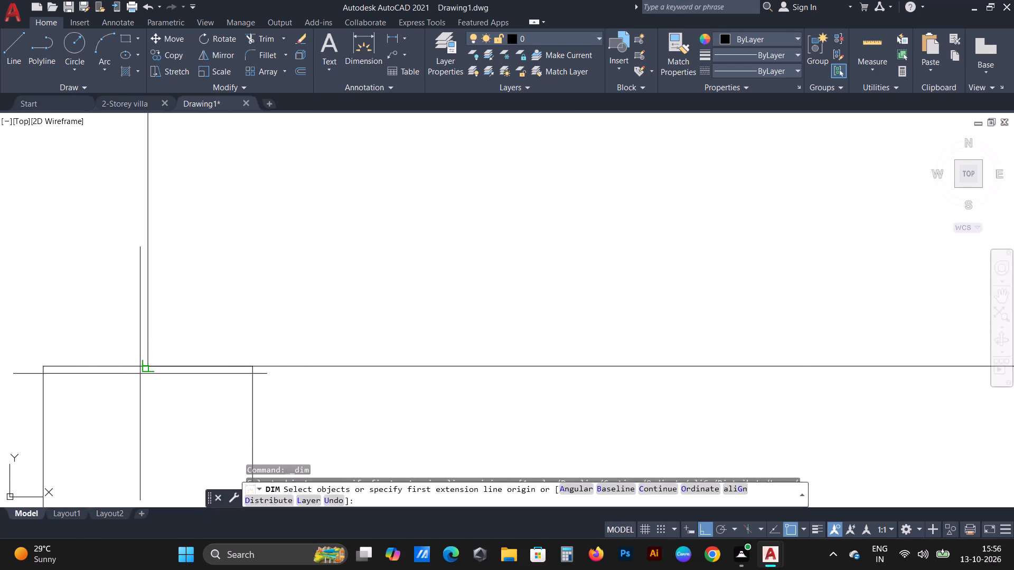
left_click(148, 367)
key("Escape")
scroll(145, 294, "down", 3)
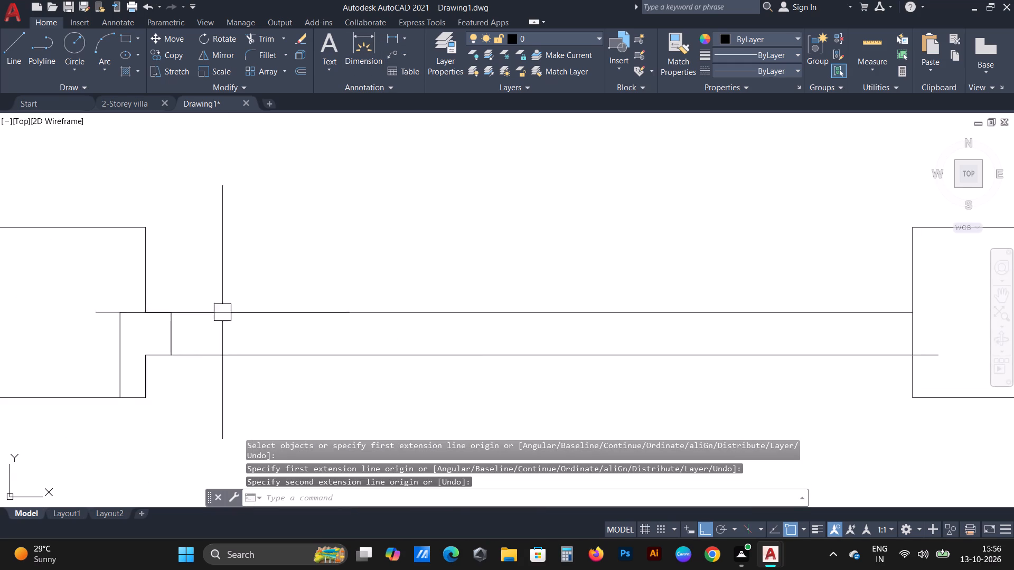
Draw a line from the right wall's end-line midpoint 3 into the wall, continuing straight down to the wall's lower edge.
middle_click_drag(520, 339, 303, 372)
scroll(587, 367, "up", 1)
middle_click_drag(749, 373, 458, 408)
scroll(485, 397, "up", 1)
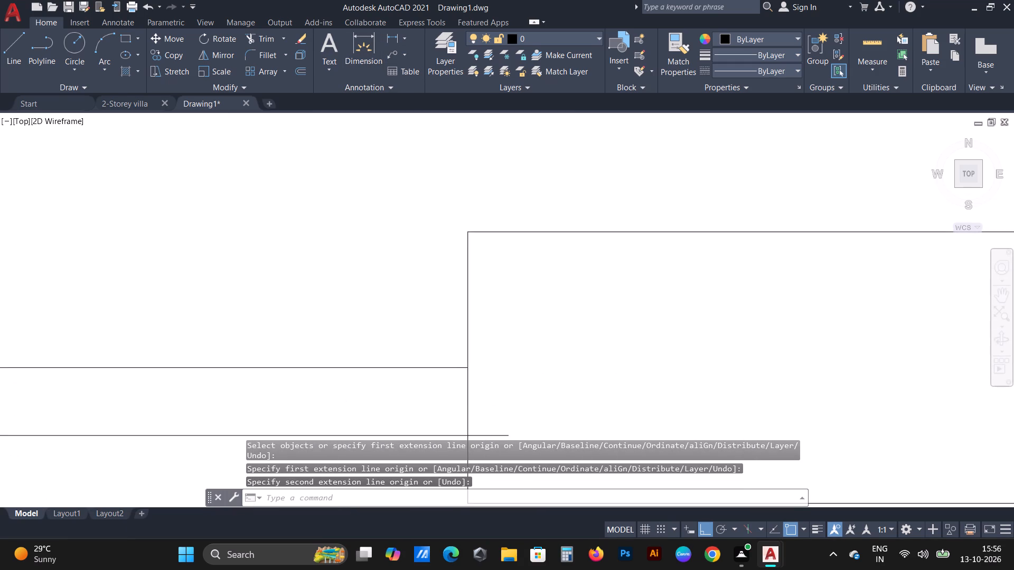
key("l")
key("space")
left_click(458, 353)
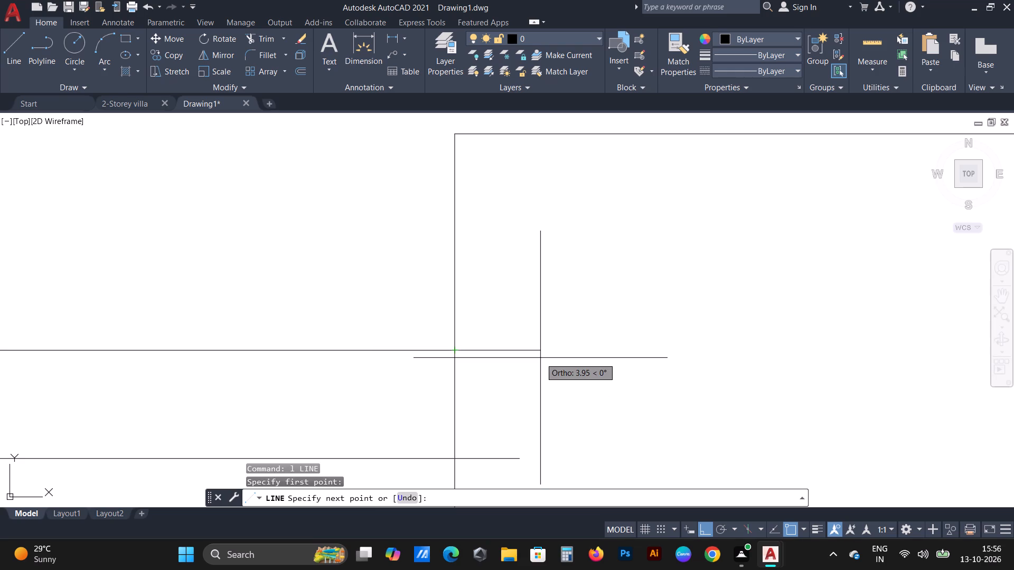
type("3")
key("space")
middle_click_drag(531, 402, 518, 279)
scroll(519, 286, "down", 2)
scroll(527, 379, "up", 2)
left_click(491, 301)
key("Escape")
scroll(499, 300, "down", 2)
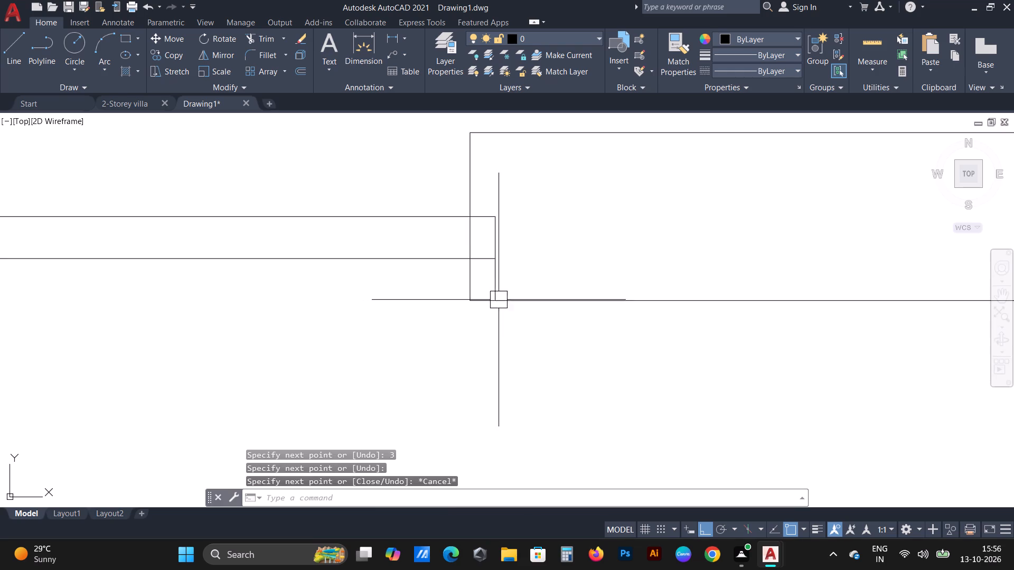
Draw a 3-long horizontal line from the right wall's end-line midpoint into the opening.
scroll(448, 208, "up", 3)
key("l")
key("space")
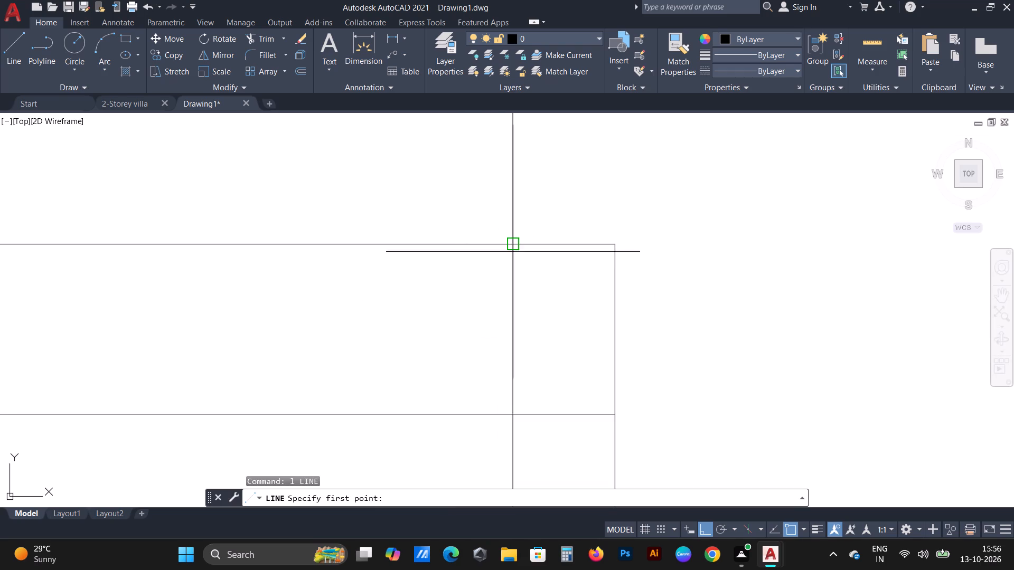
left_click_drag(510, 246, 499, 246)
type("3")
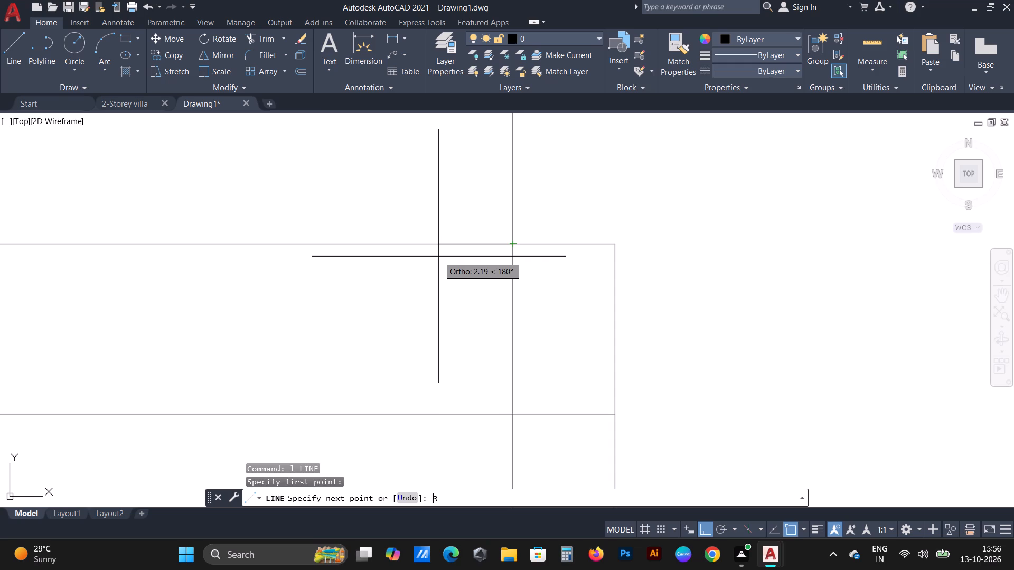
key("space")
scroll(437, 257, "down", 1)
key("Escape")
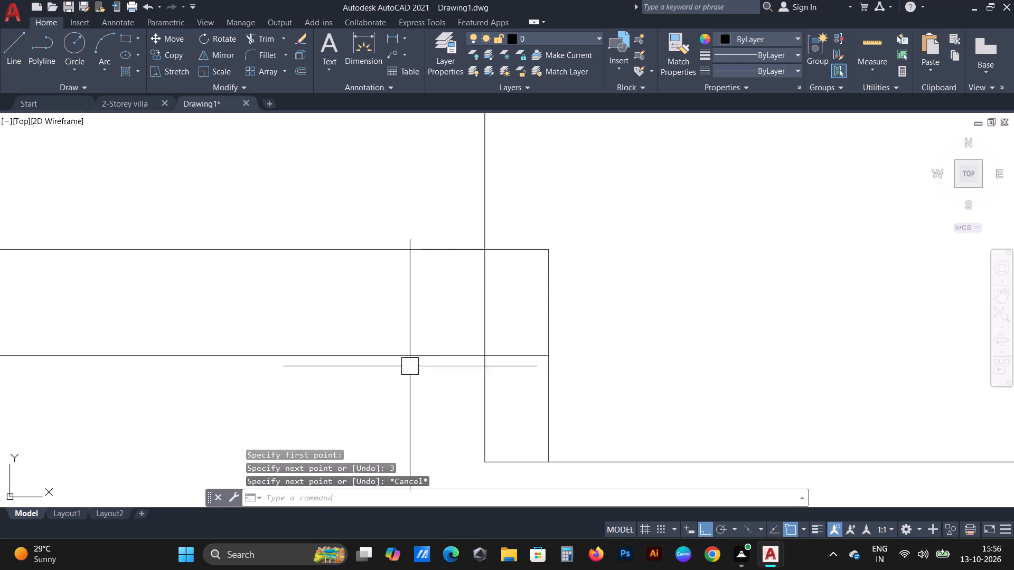
key("Escape")
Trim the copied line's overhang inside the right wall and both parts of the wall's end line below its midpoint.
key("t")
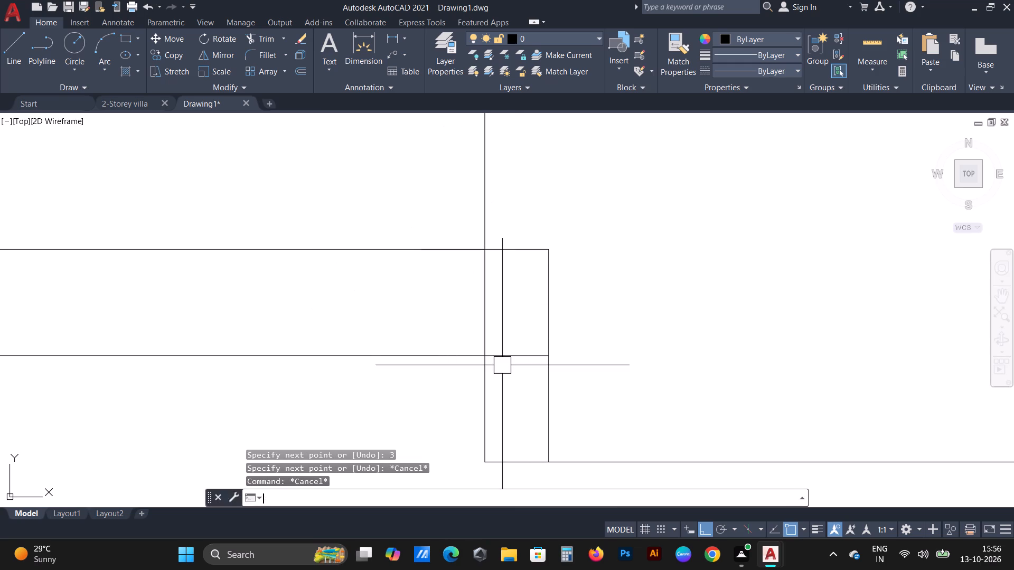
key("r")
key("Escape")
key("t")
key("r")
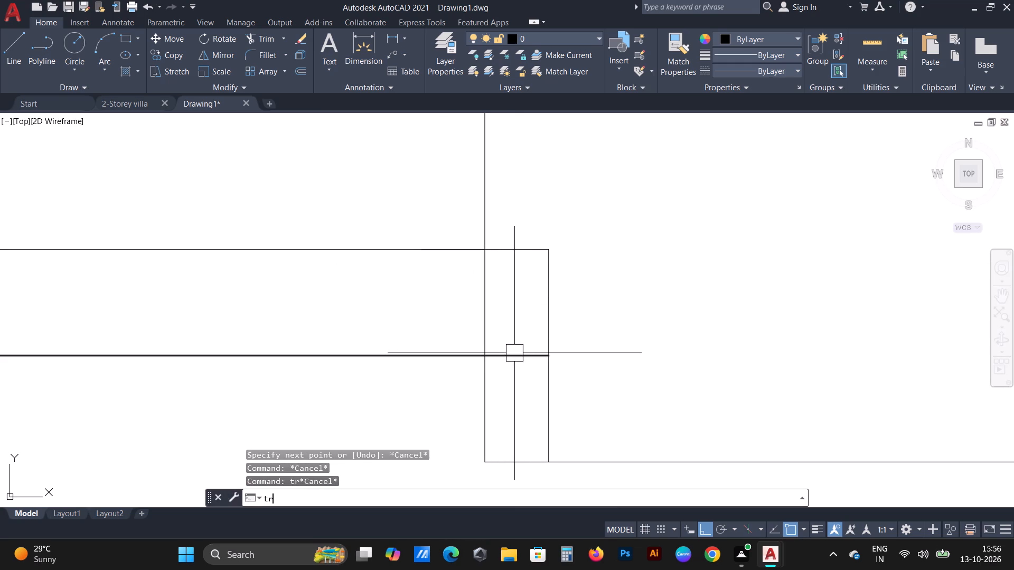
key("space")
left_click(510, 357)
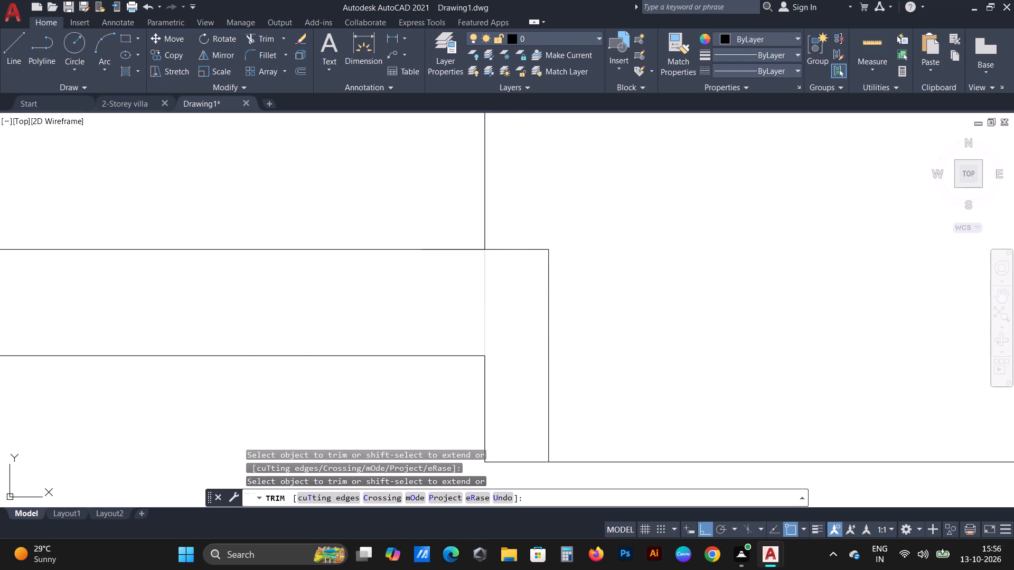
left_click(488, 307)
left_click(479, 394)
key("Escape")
Draw a vertical line from the right wall's end-line midpoint down to the wall's lower corner.
key("l")
key("space")
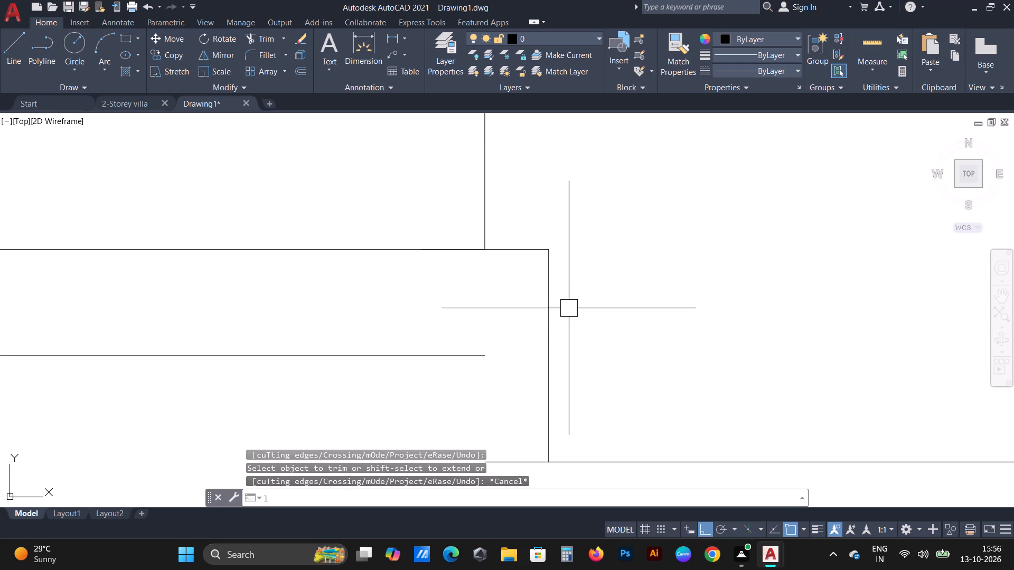
left_click(490, 252)
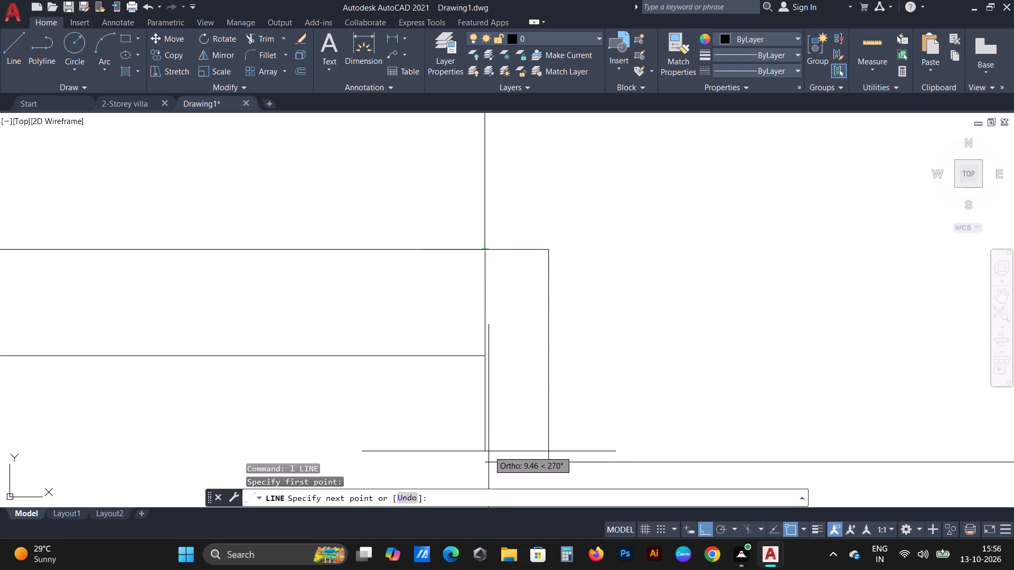
left_click(489, 459)
key("Escape")
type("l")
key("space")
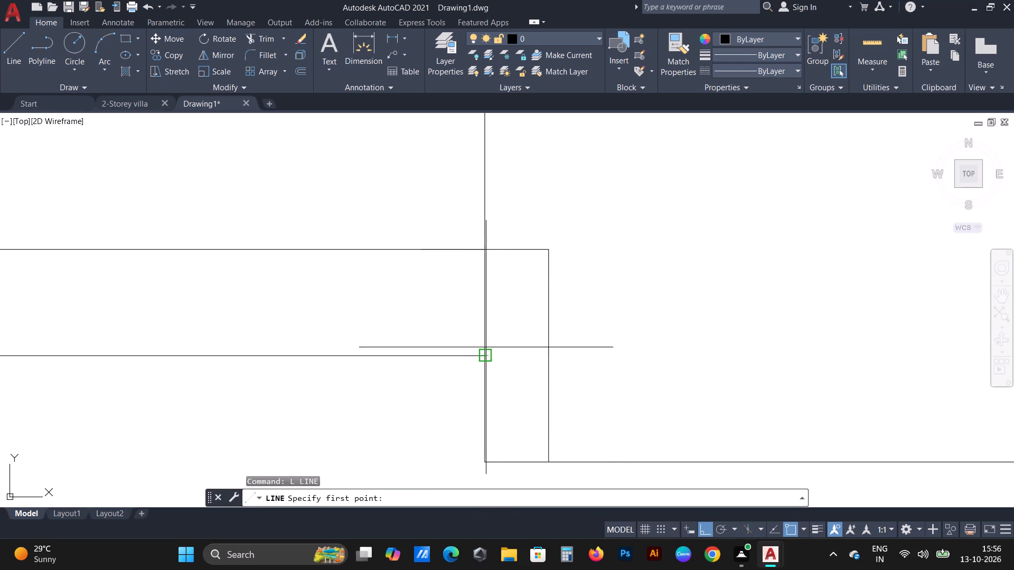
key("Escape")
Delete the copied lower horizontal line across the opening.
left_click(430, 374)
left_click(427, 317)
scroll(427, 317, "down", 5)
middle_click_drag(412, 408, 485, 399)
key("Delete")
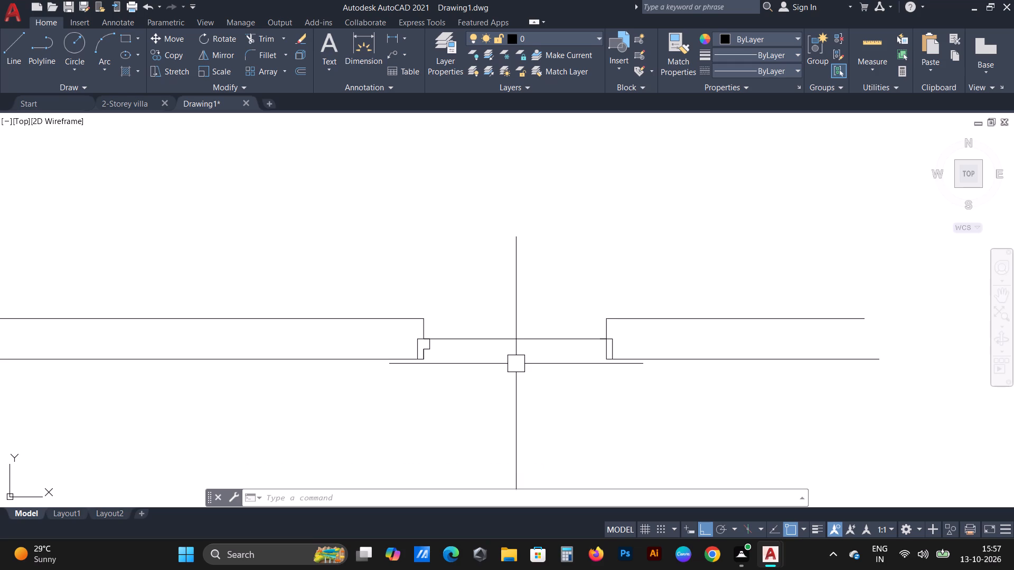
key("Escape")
Draw a horizontal line into the opening from the midpoint of the right wall's lower end line, slightly past the 3-long line's end.
scroll(628, 351, "up", 5)
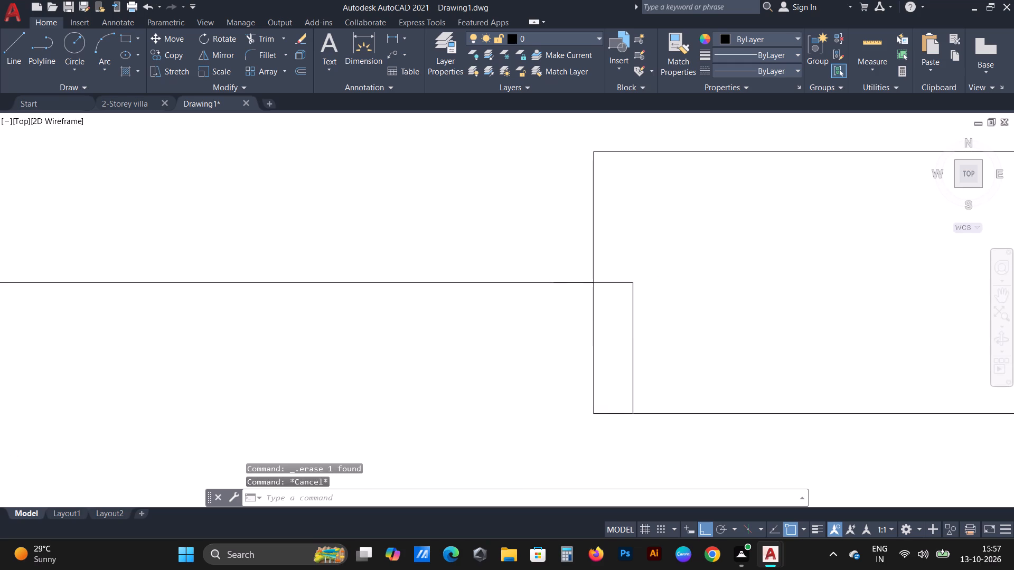
key("l")
key("space")
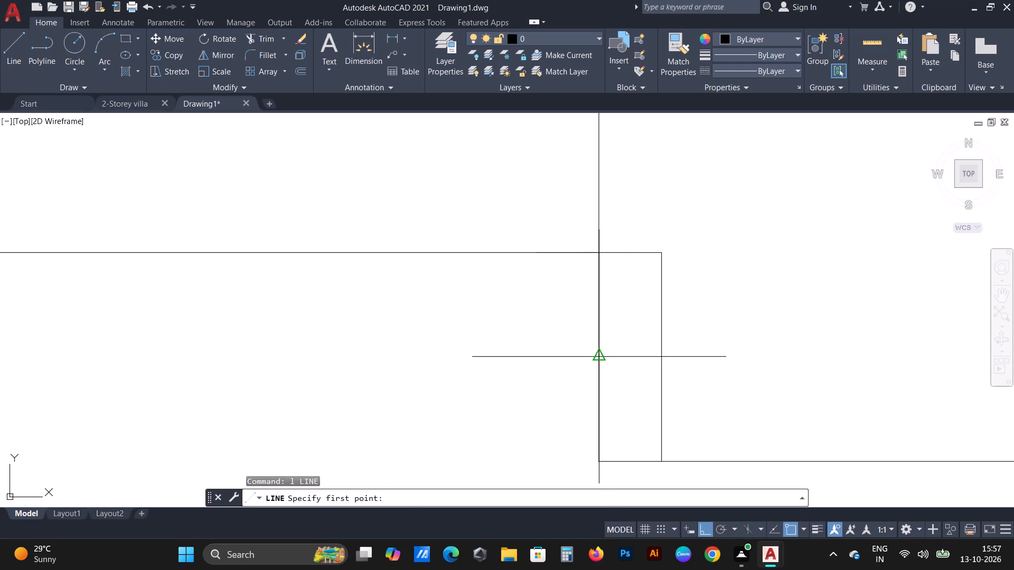
left_click(599, 355)
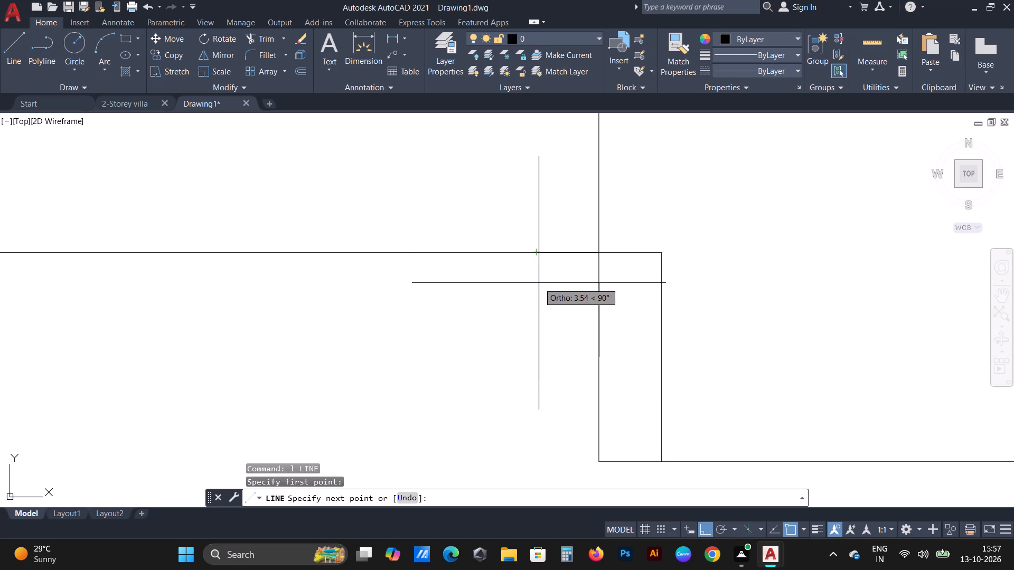
left_click(525, 325)
key("Escape")
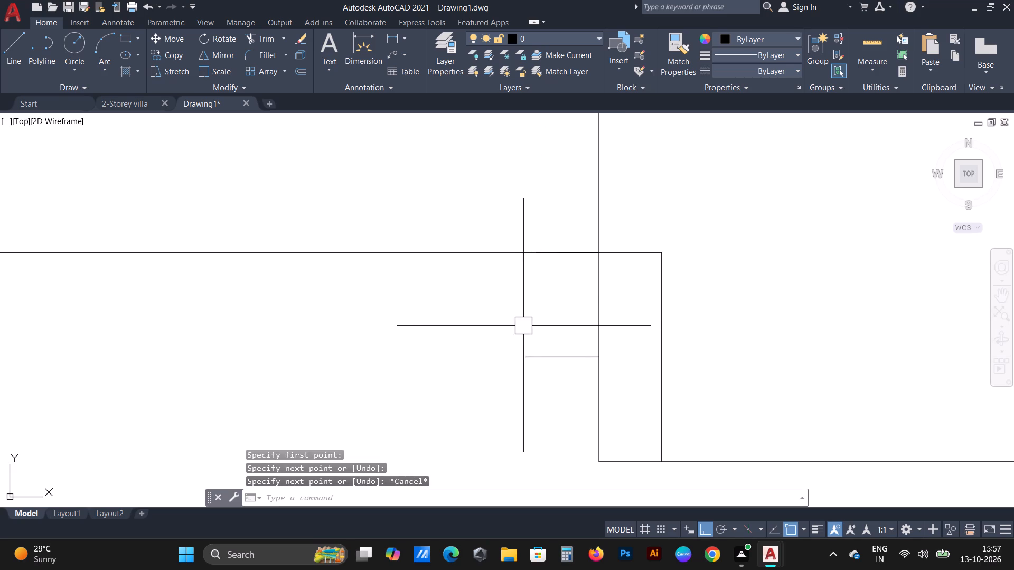
Draw a vertical line from the end of the right 3-long line down to the short horizontal line below it.
key("space")
left_click_drag(537, 250, 538, 257)
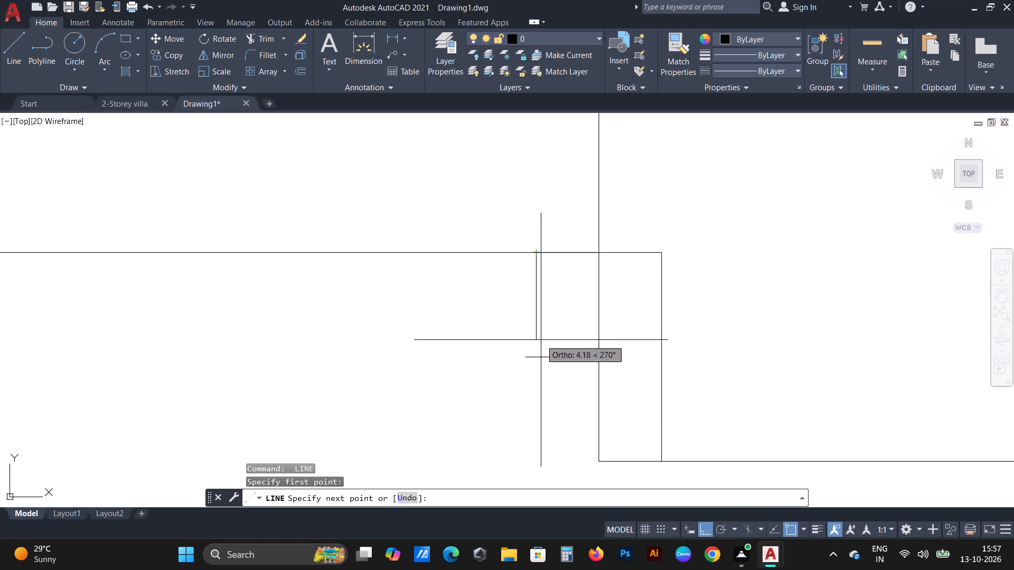
left_click(538, 358)
key("Escape")
Trim the short horizontal line's overhang and the wall end-line segment inside the right frame's stepped profile.
scroll(535, 370, "up", 3)
key("t")
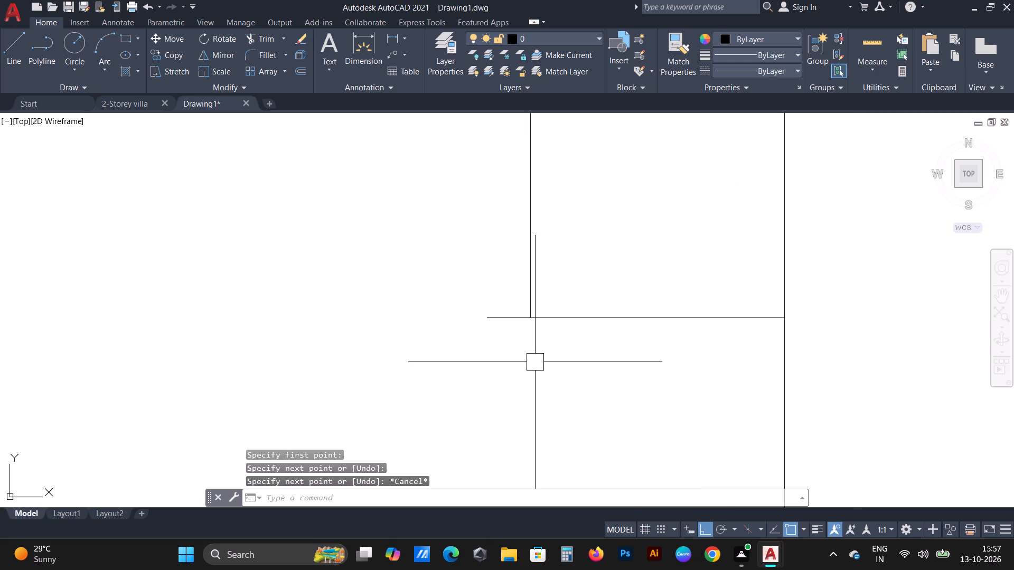
key("r")
key("space")
left_click_drag(518, 313, 513, 317)
scroll(479, 371, "down", 3)
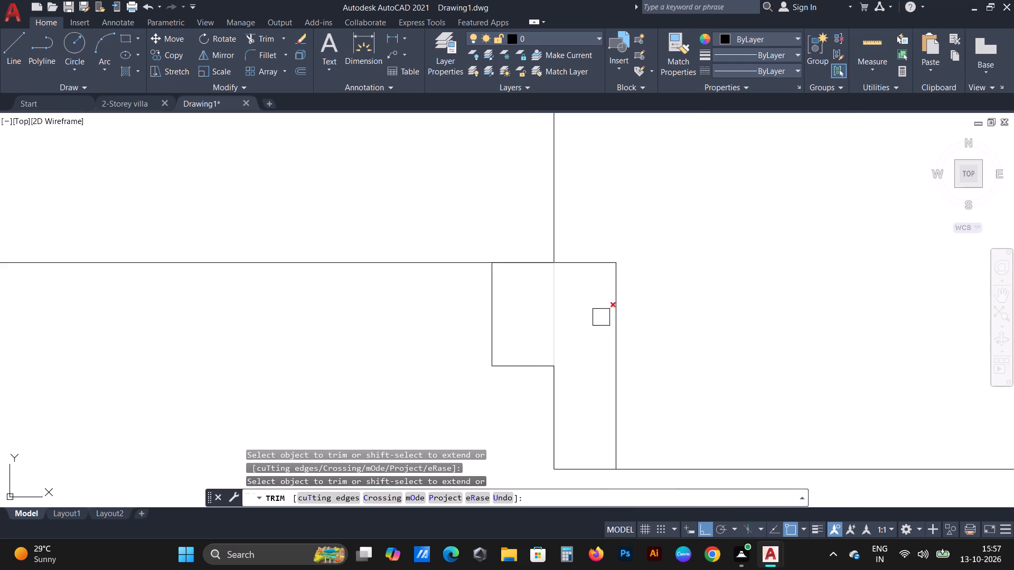
left_click(554, 312)
left_click(532, 270)
scroll(550, 320, "down", 2)
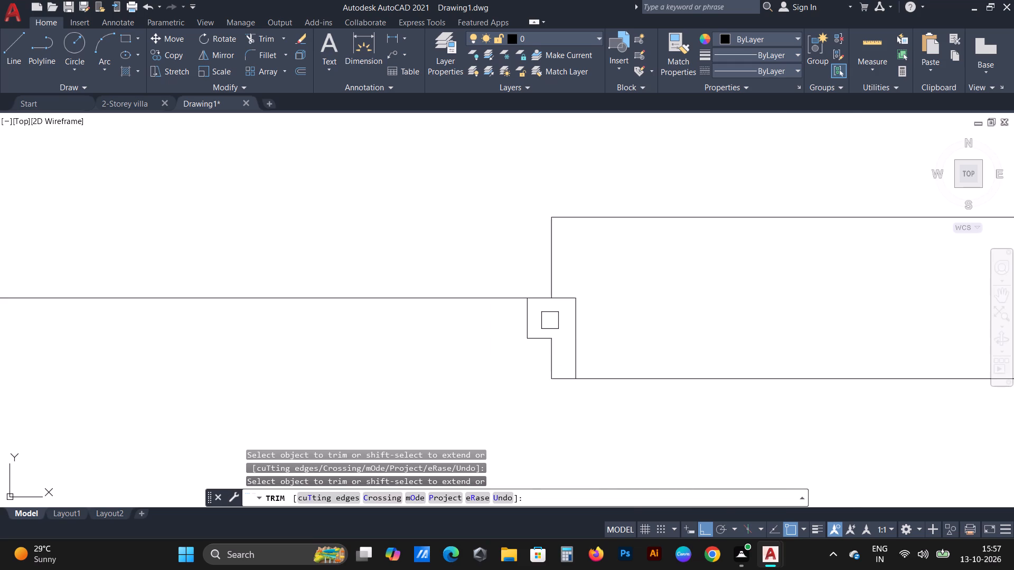
key("Escape")
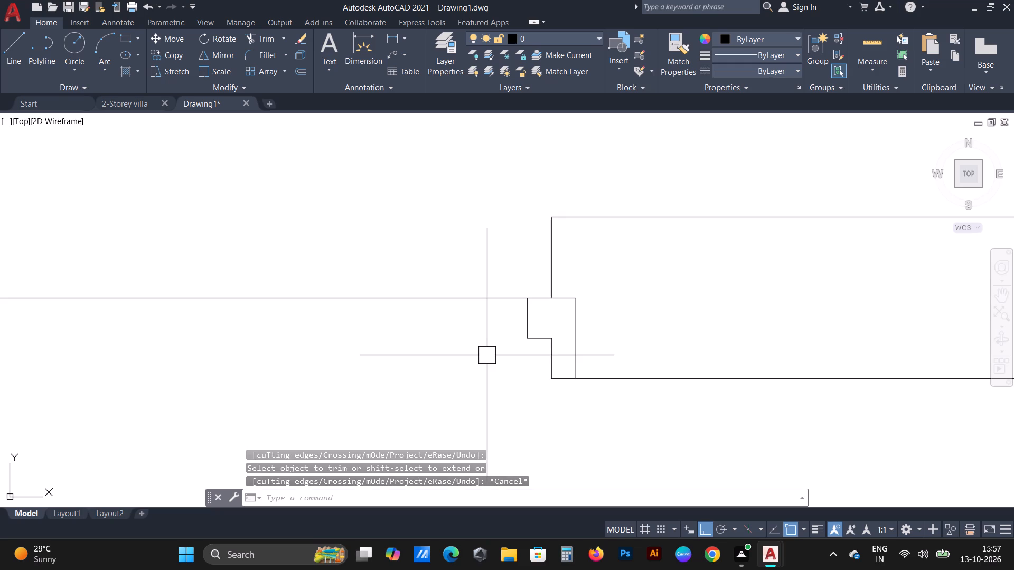
Draw a horizontal line across the opening from the left frame's lower inner corner to the short lower edge of the right frame's step.
scroll(1013, 319, "down", 2)
middle_click_drag(766, 334, 544, 376)
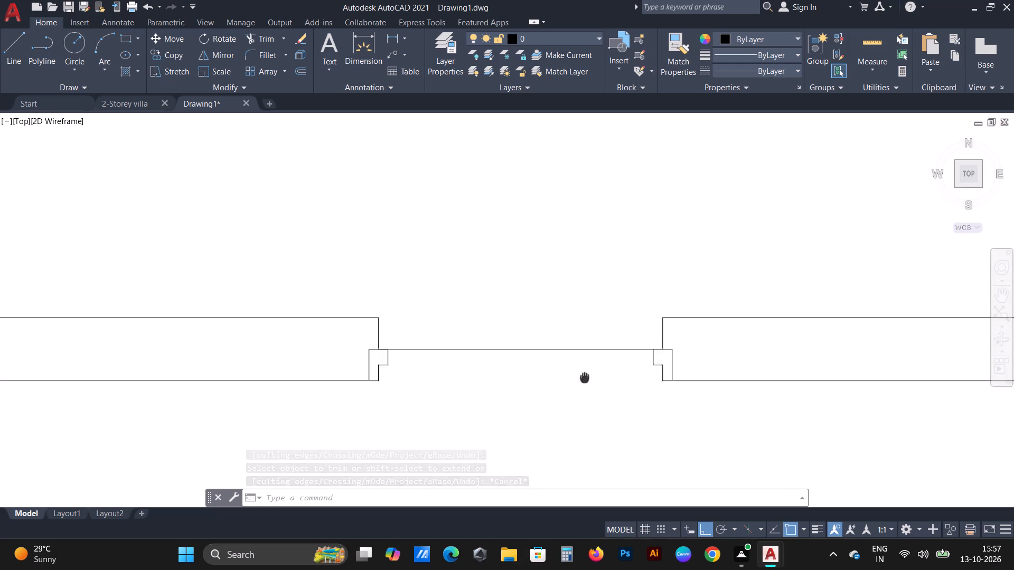
middle_click_drag(544, 376, 533, 376)
key("l")
key("space")
scroll(369, 381, "up", 1)
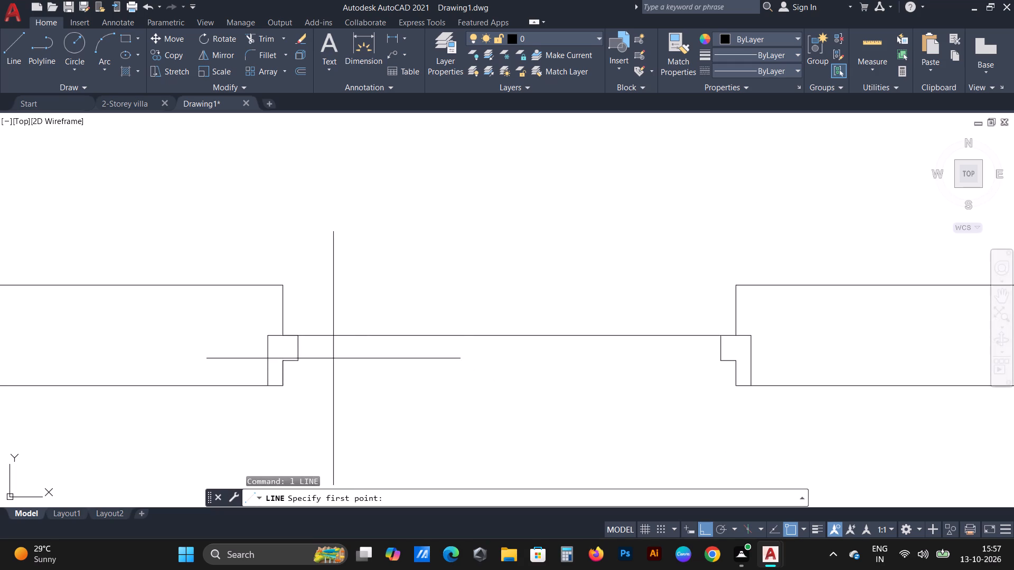
left_click_drag(300, 356, 325, 350)
left_click(726, 363)
key("Escape")
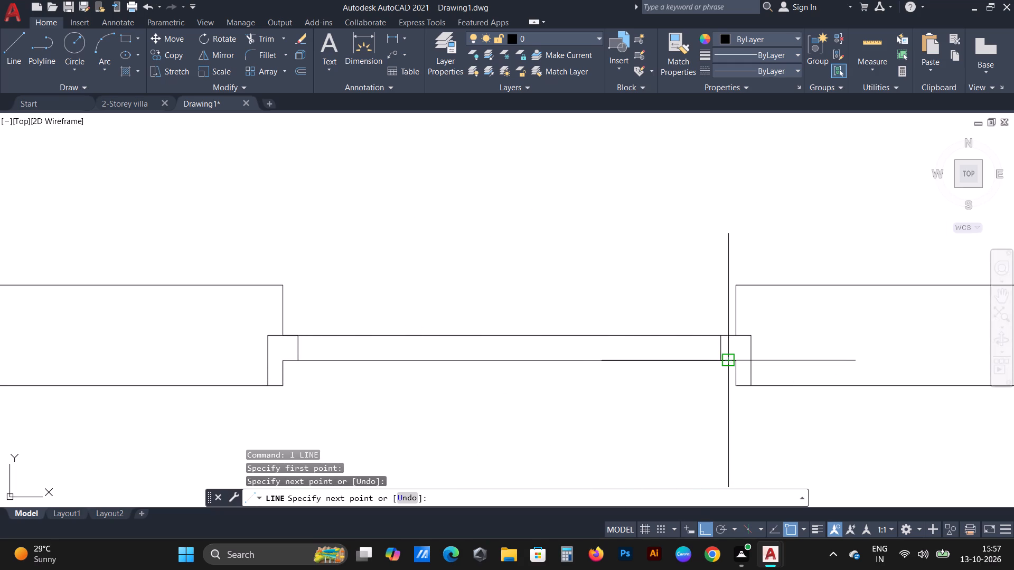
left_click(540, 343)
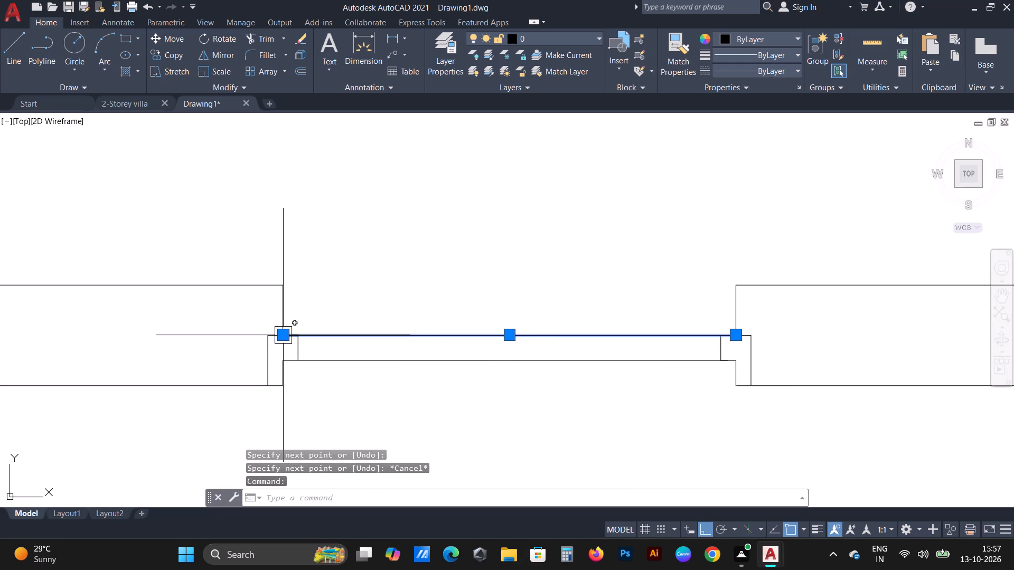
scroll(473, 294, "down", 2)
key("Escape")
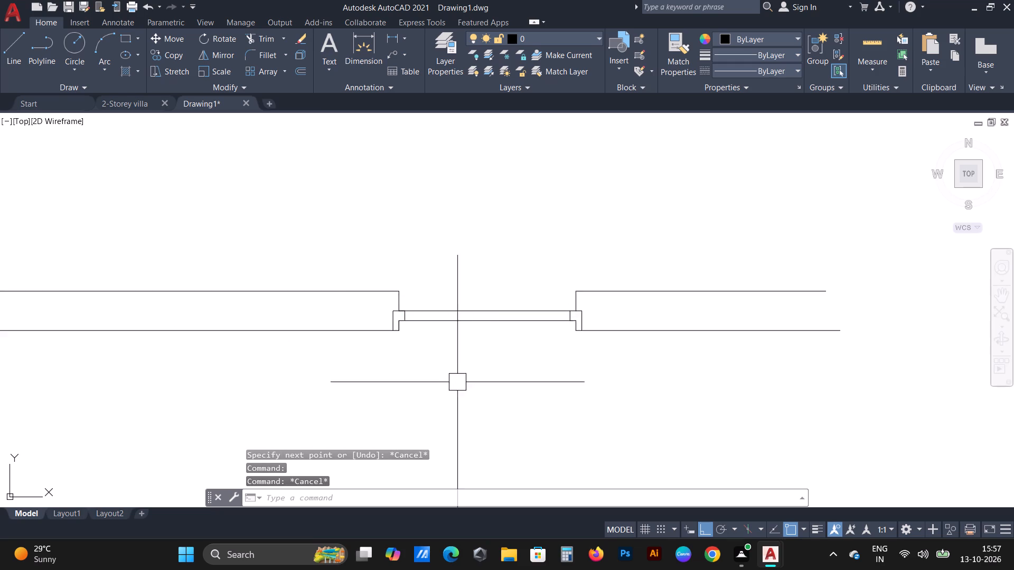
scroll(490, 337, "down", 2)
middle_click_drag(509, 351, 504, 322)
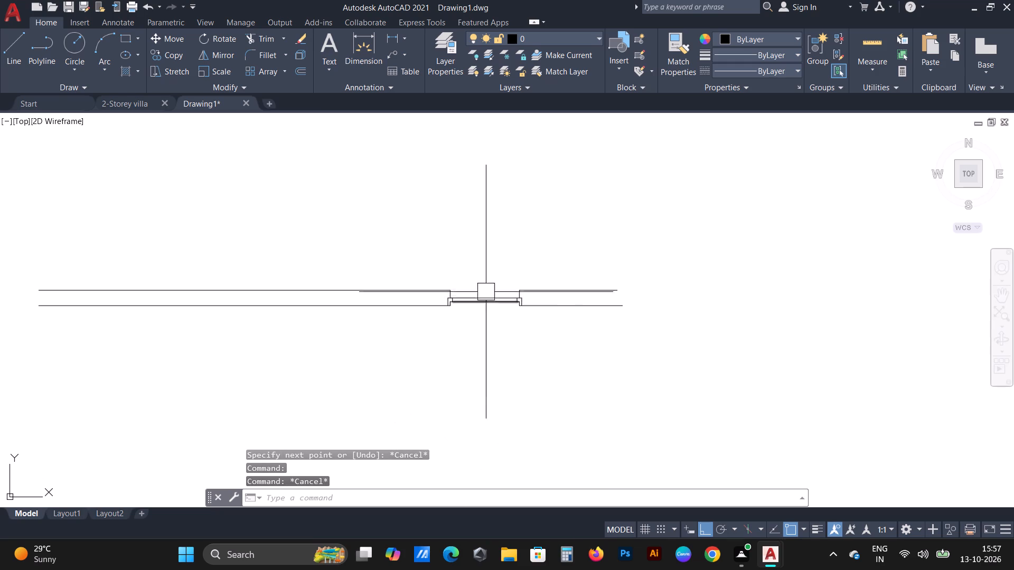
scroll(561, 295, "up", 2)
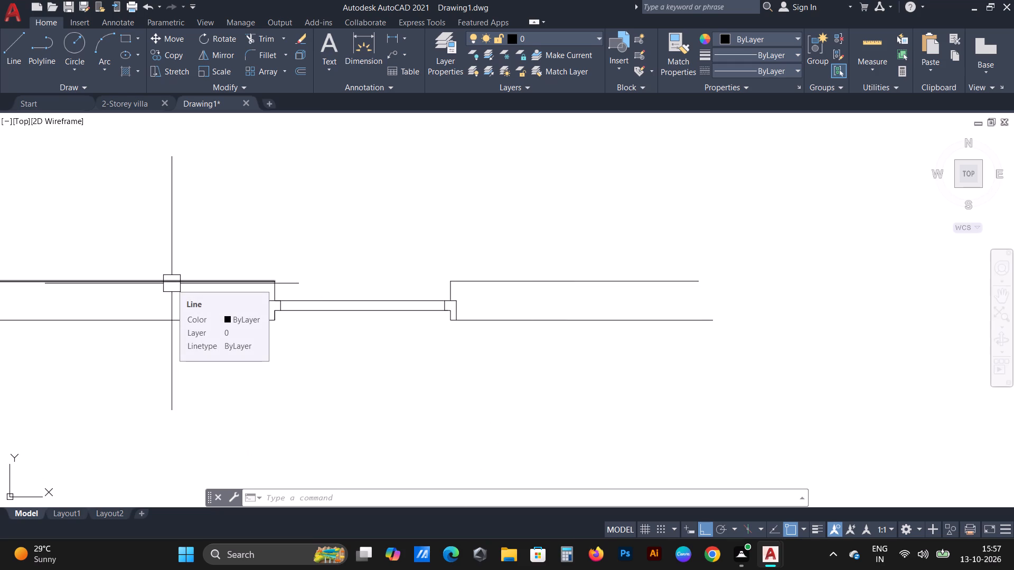
Draw a 90-long vertical line downward from the inner step corner of the right door frame.
scroll(457, 302, "up", 3)
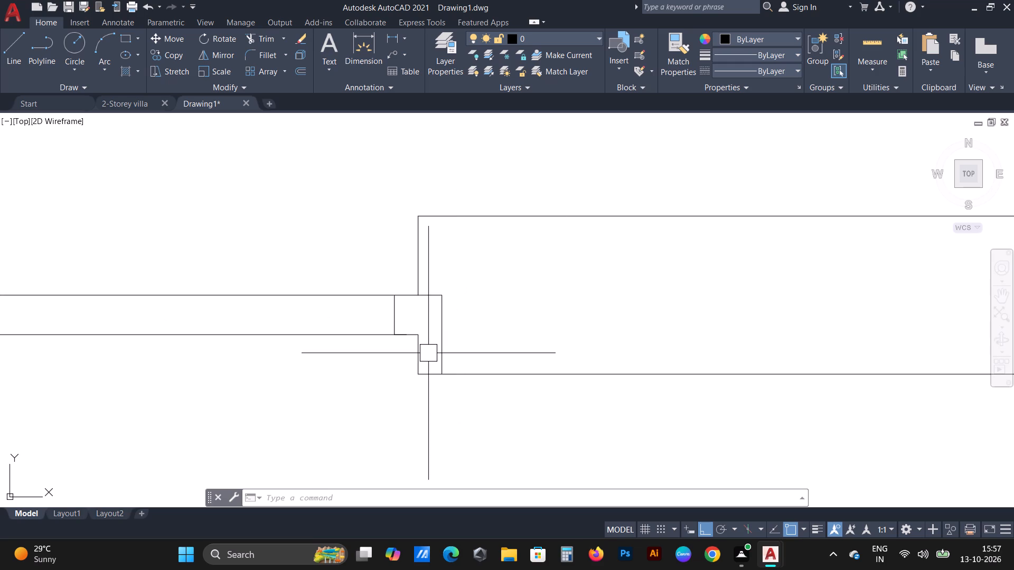
scroll(340, 358, "up", 1)
scroll(461, 322, "up", 1)
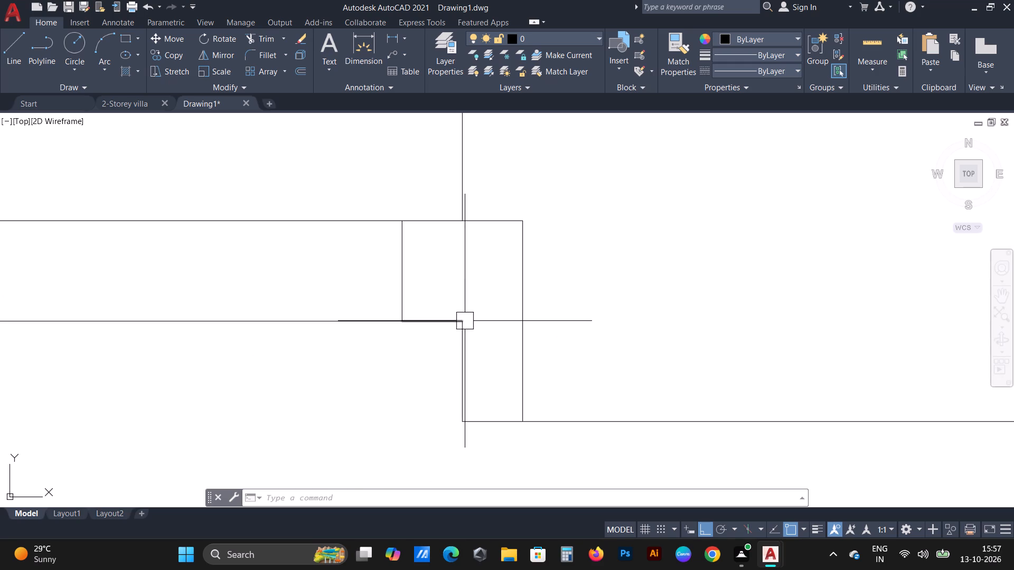
type("l")
key("space")
left_click(458, 322)
scroll(465, 290, "down", 3)
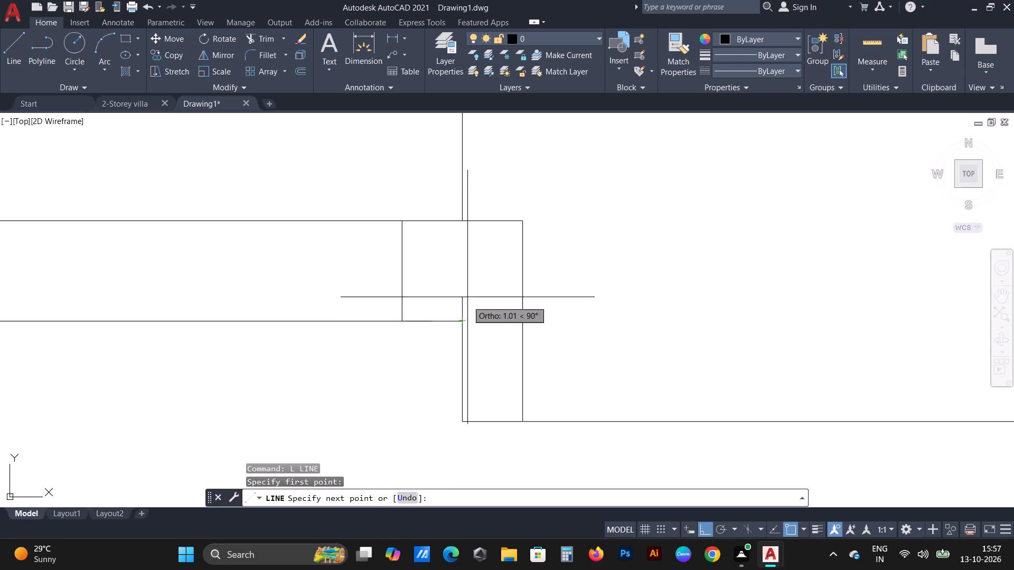
middle_click_drag(457, 392, 454, 281)
type("10")
key("Return")
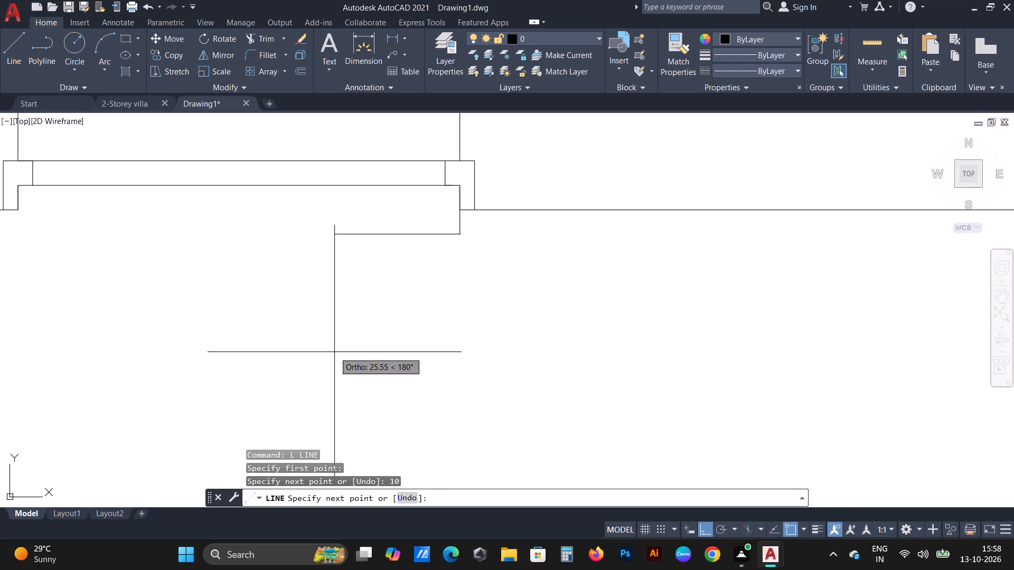
key("ctrl+z")
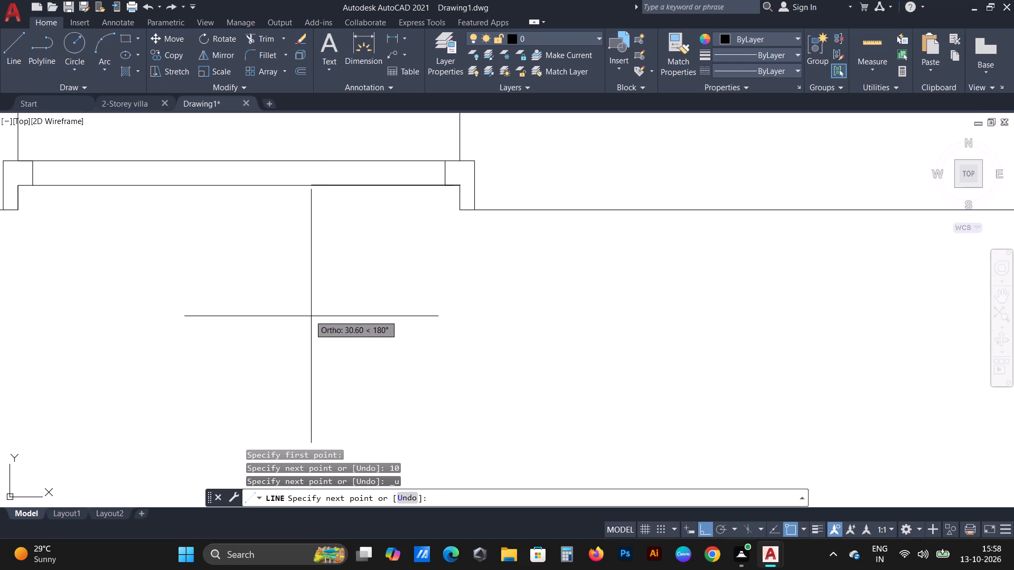
scroll(517, 307, "down", 1)
middle_click_drag(539, 332, 521, 269)
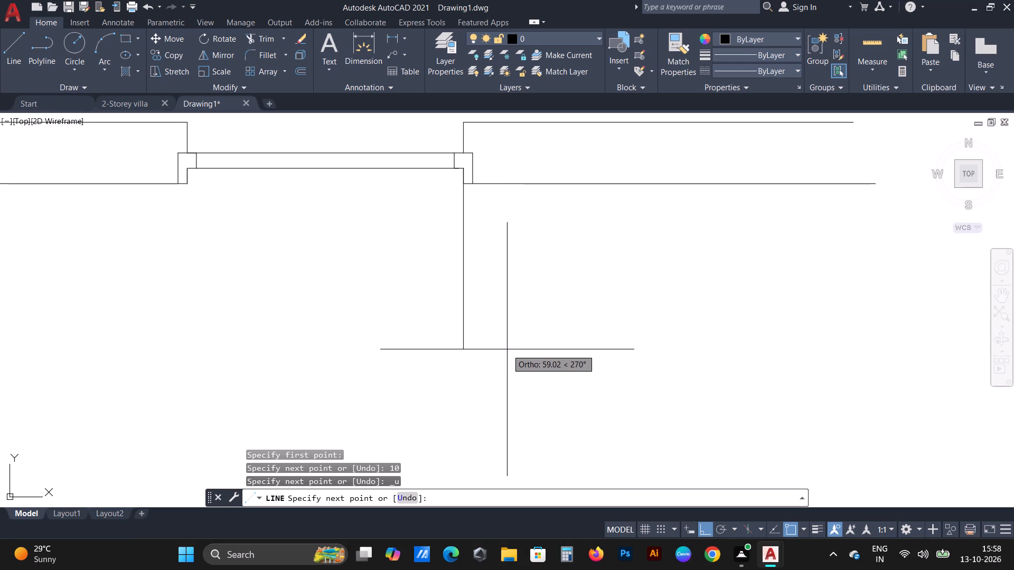
type("90")
key("Return")
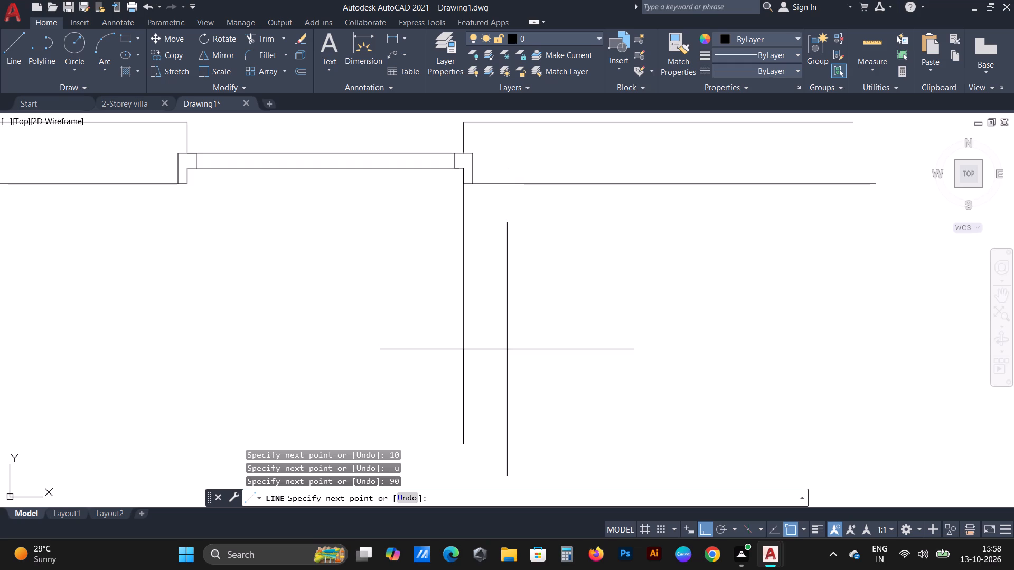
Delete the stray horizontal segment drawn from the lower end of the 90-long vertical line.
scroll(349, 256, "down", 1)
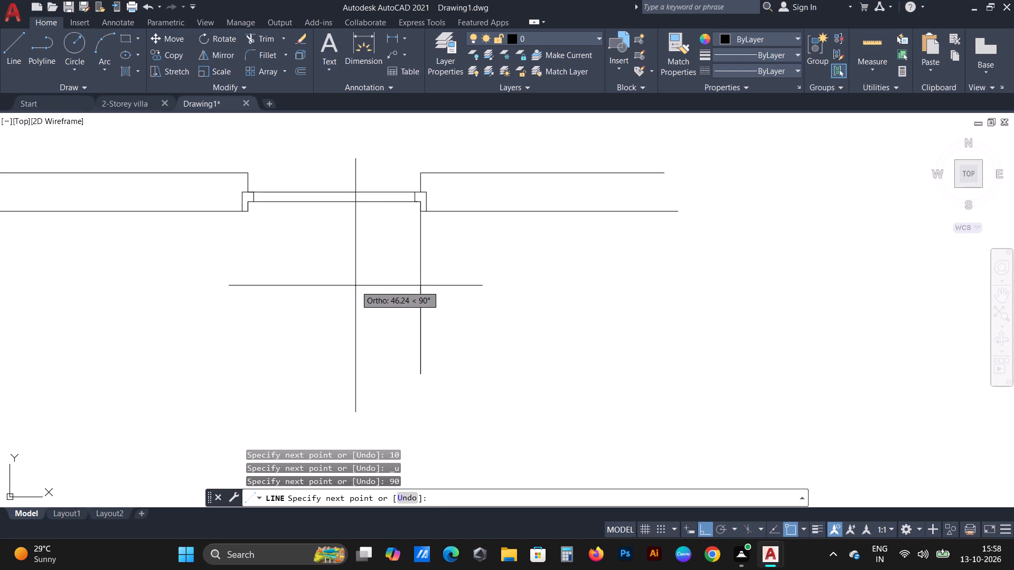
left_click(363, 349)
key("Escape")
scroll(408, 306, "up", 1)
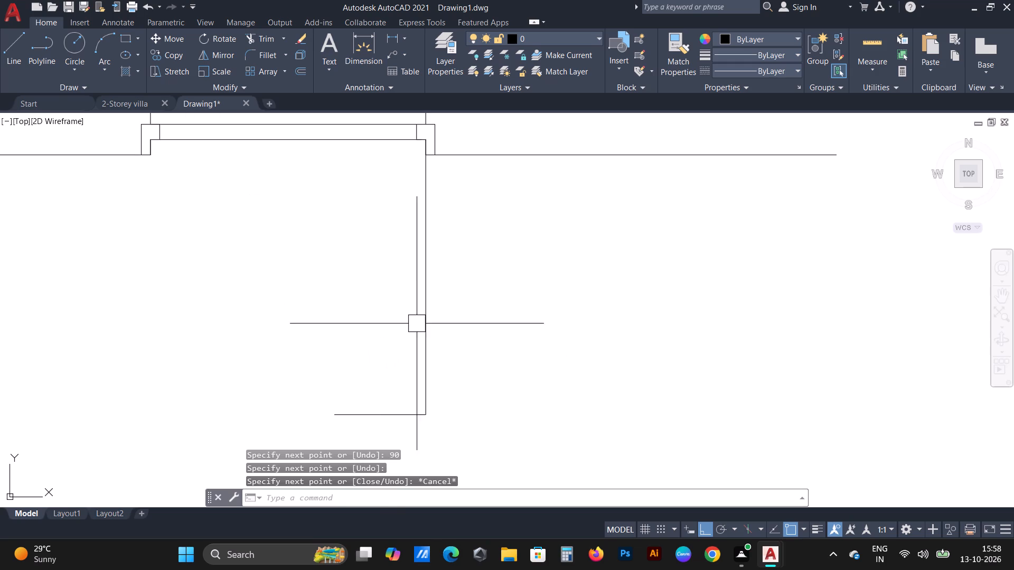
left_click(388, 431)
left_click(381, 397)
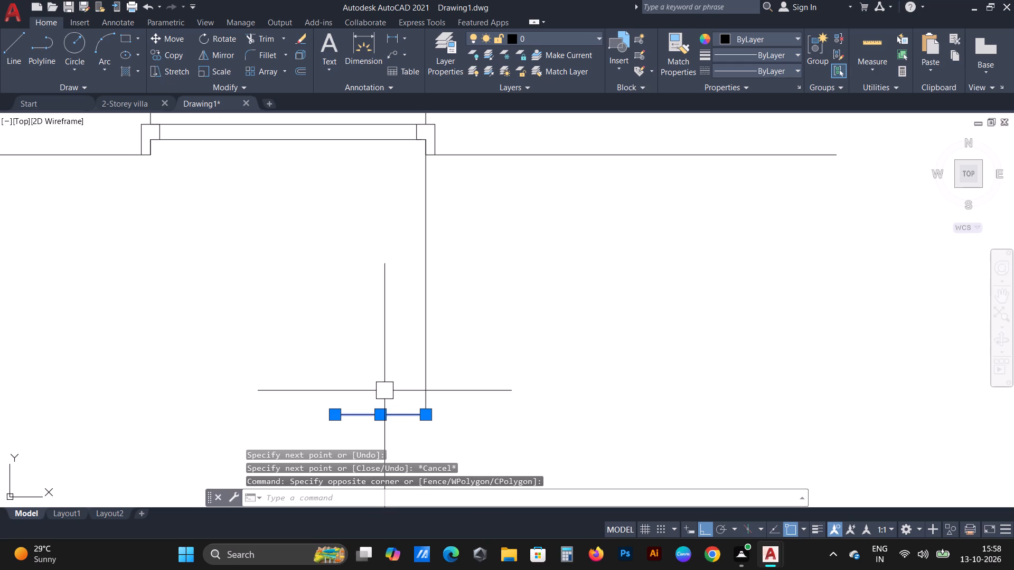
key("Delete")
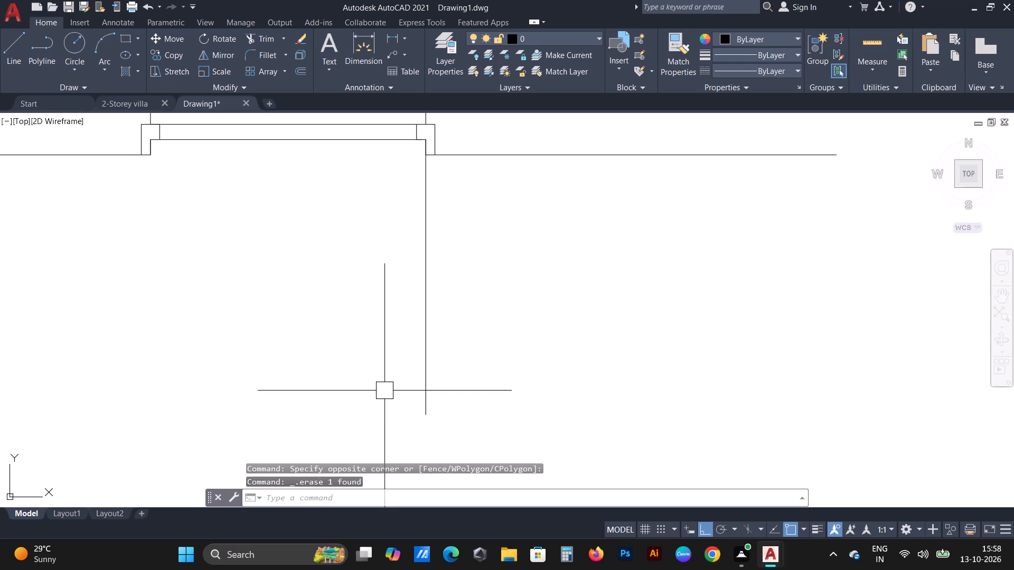
Offset the 90-long vertical line by 10 toward the inside of the opening.
type("o 10")
key("space")
left_click_drag(438, 336, 427, 336)
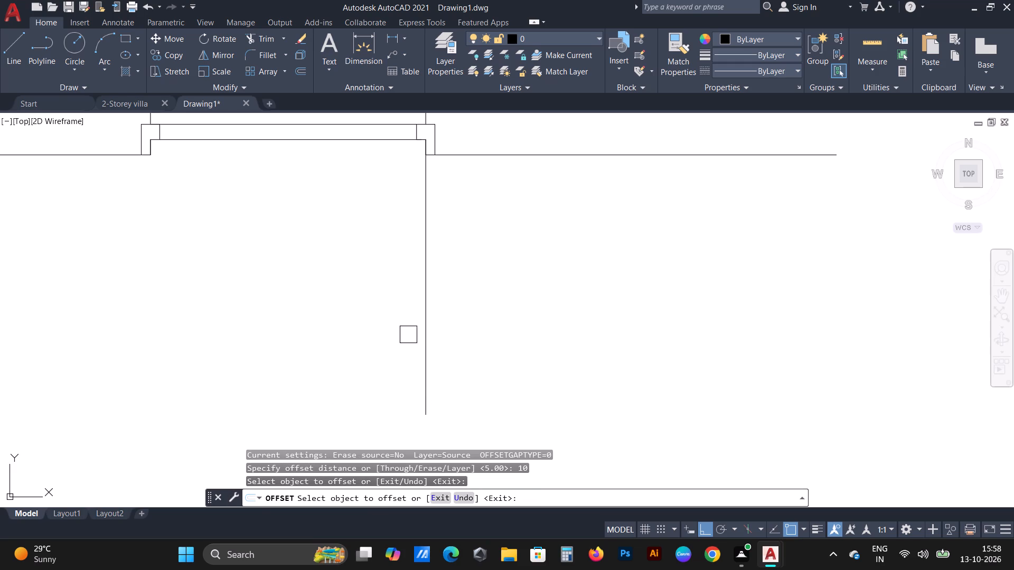
left_click_drag(422, 326, 401, 328)
left_click(367, 336)
key("Escape")
Load the ISO dash linetype ACAD_ISO02W100 into the drawing.
middle_click_drag(411, 403, 413, 399)
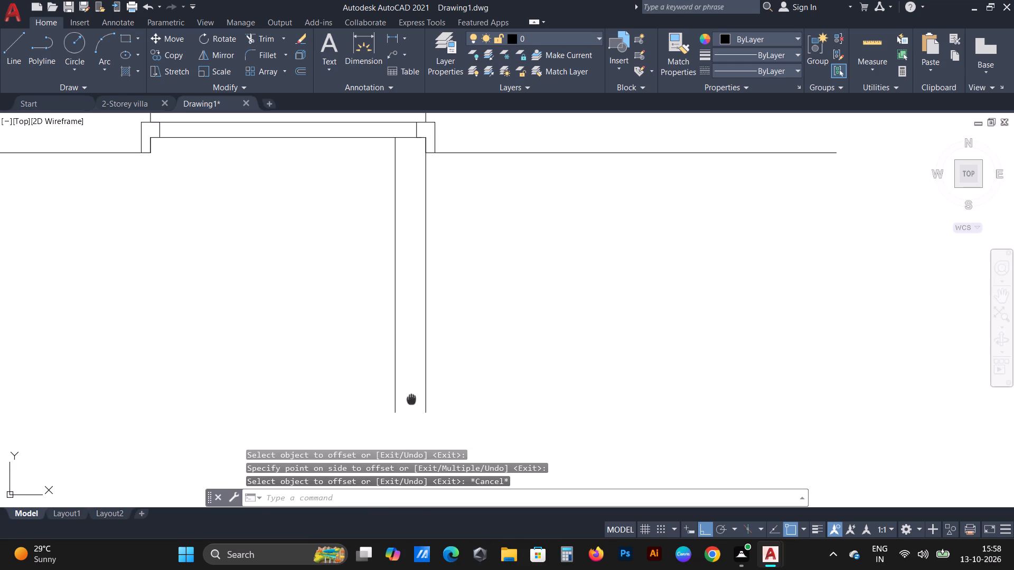
middle_click_drag(413, 399, 435, 405)
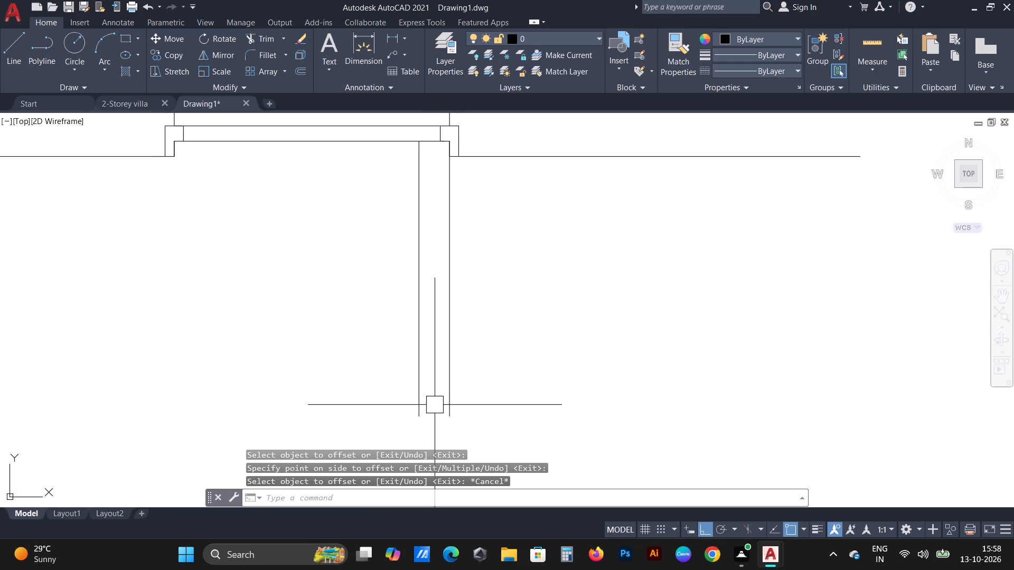
middle_click_drag(436, 236, 451, 288)
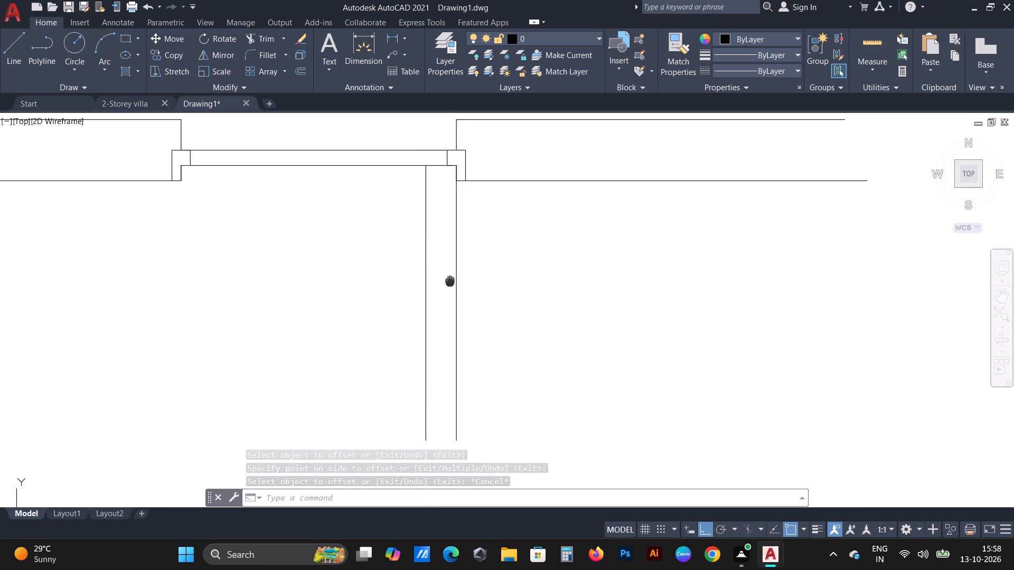
middle_click_drag(451, 288, 458, 319)
middle_click_drag(359, 248, 383, 351)
left_click_drag(383, 345, 362, 291)
left_click(323, 240)
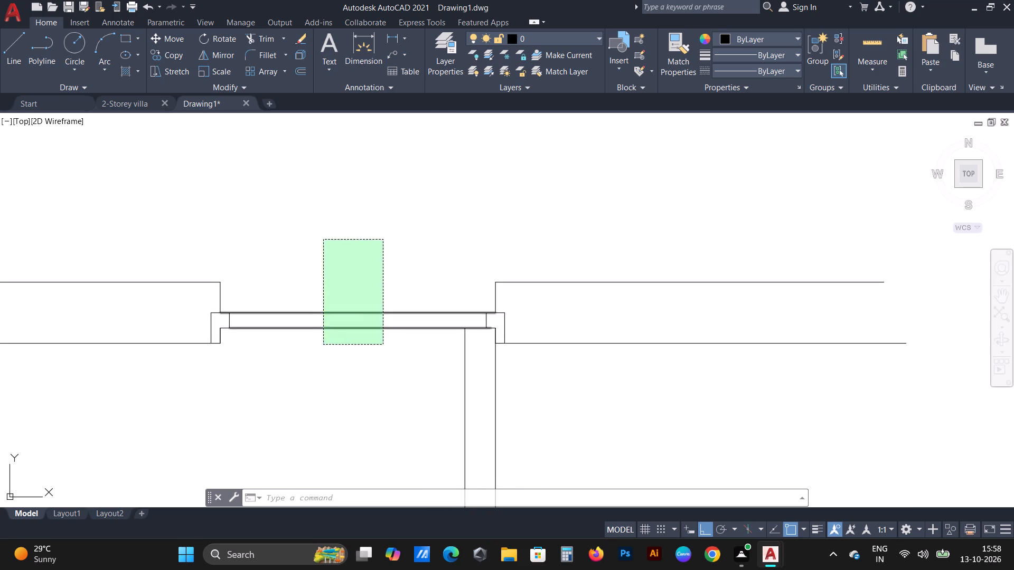
left_click(776, 37)
left_click(774, 41)
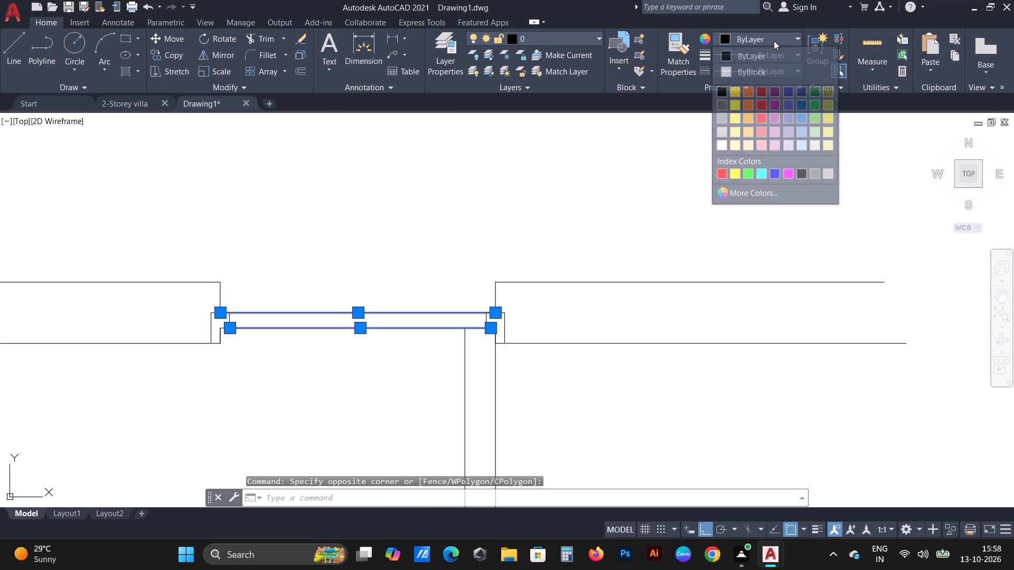
left_click(775, 72)
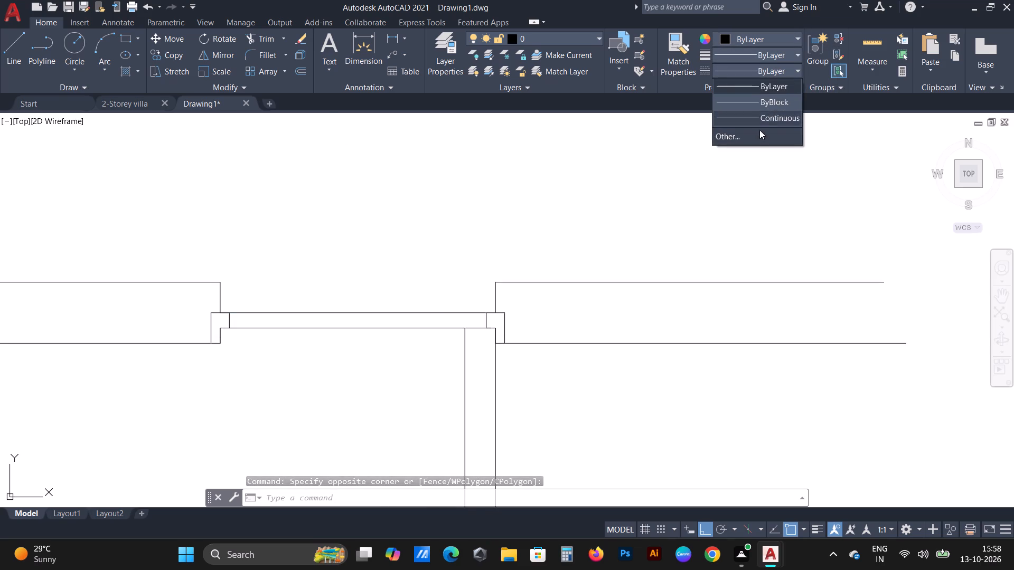
left_click(758, 135)
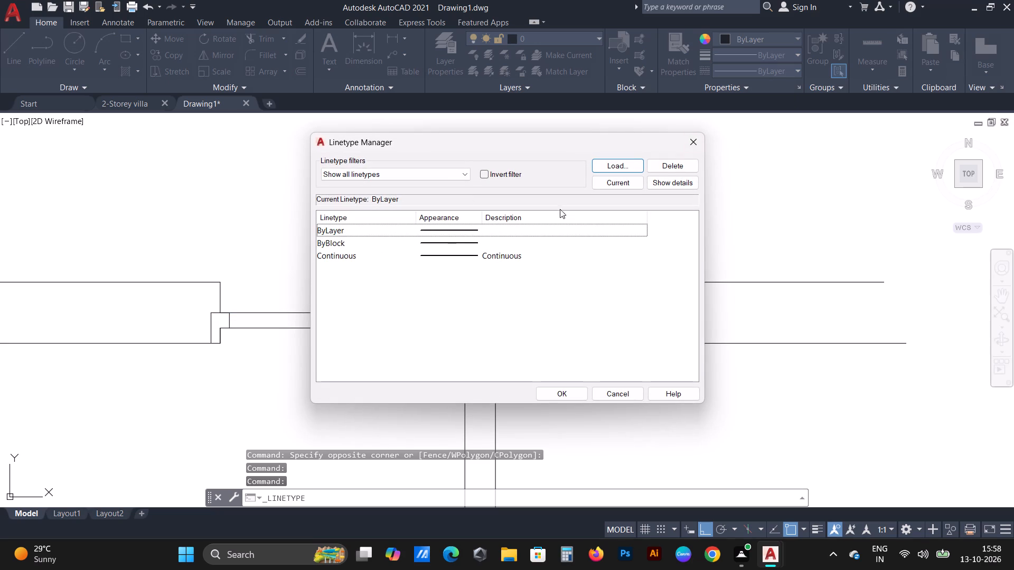
left_click(608, 171)
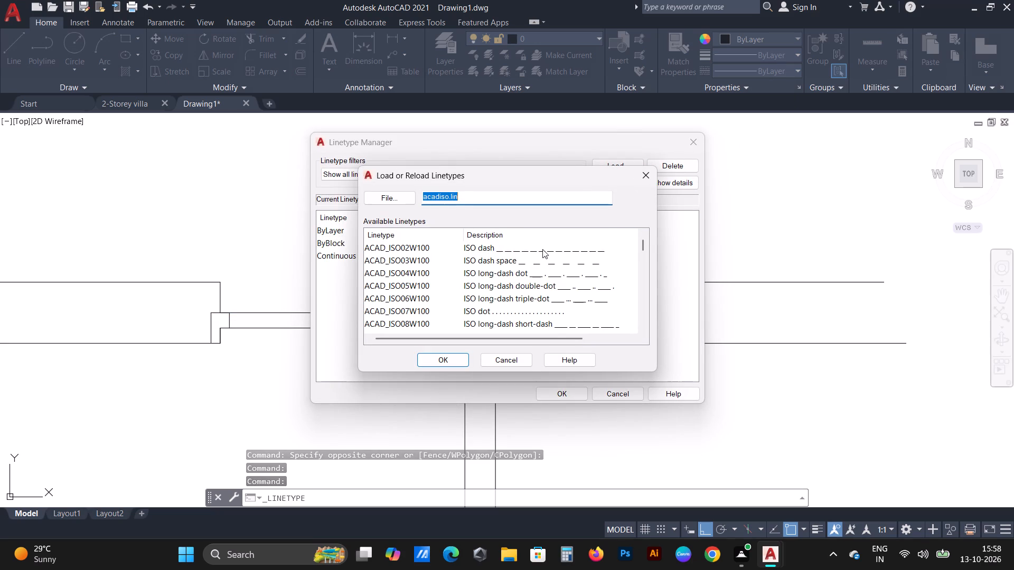
left_click(542, 249)
left_click(445, 357)
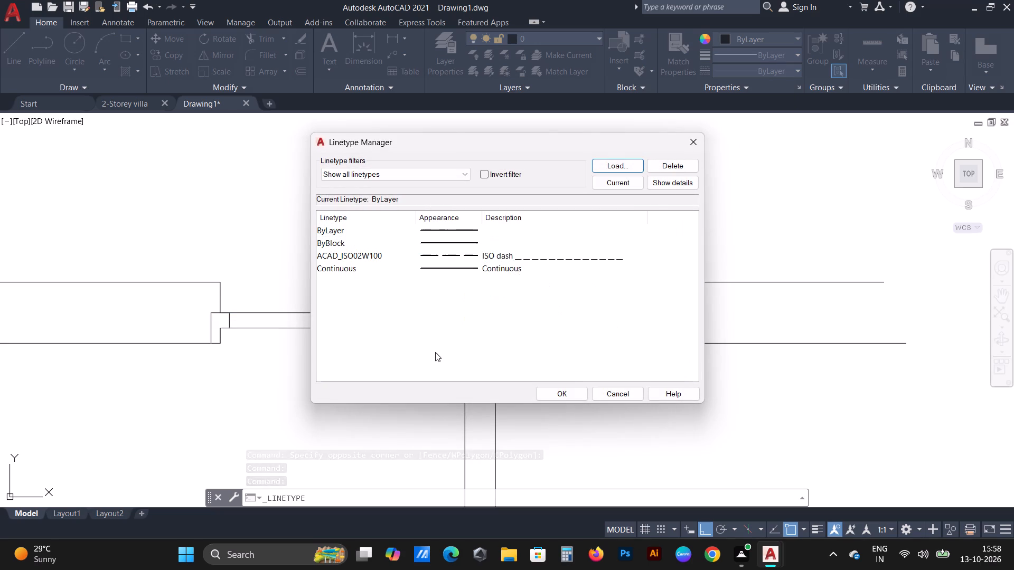
left_click(563, 392)
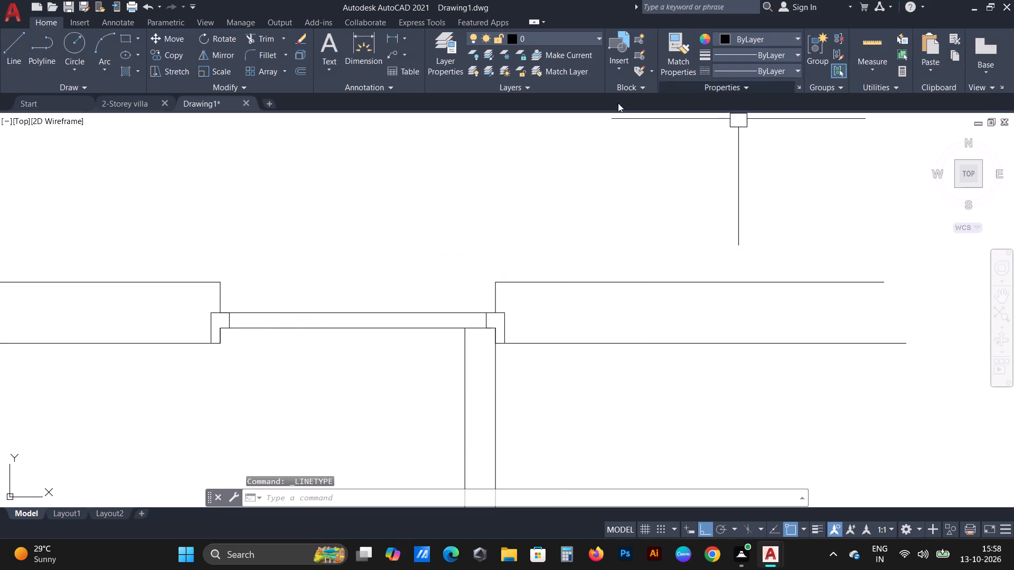
Apply the ACAD_ISO02W100 linetype to the two horizontal lines across the opening.
left_click_drag(363, 357, 357, 338)
left_click(327, 284)
left_click(762, 37)
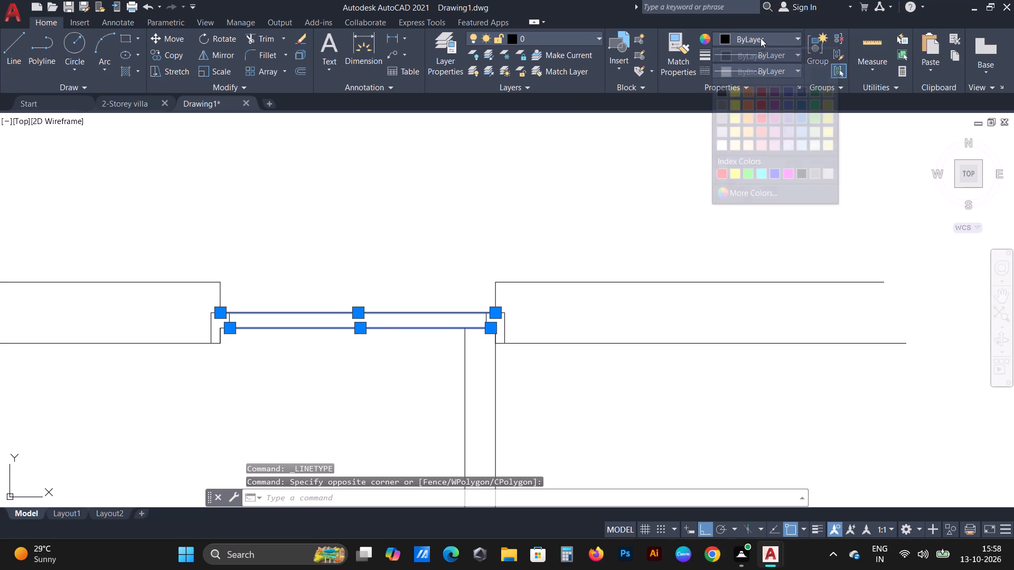
left_click(760, 38)
left_click(753, 54)
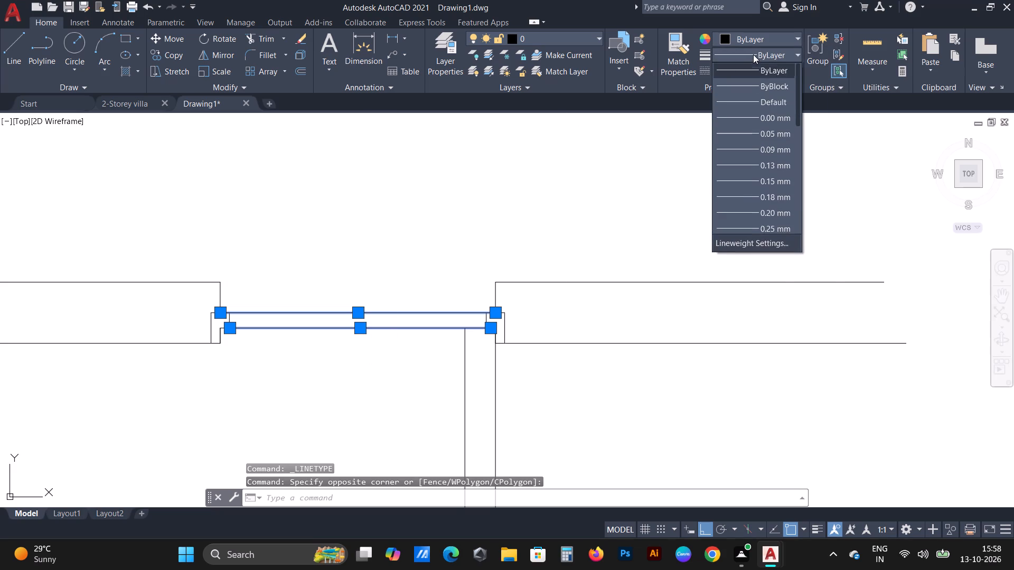
left_click(753, 54)
left_click(758, 68)
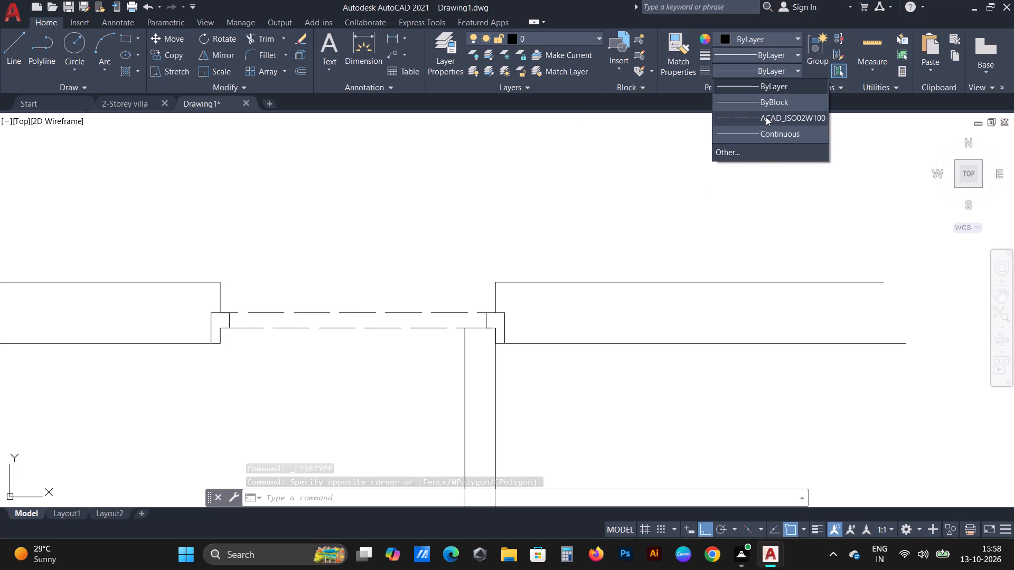
left_click(766, 117)
key("Escape")
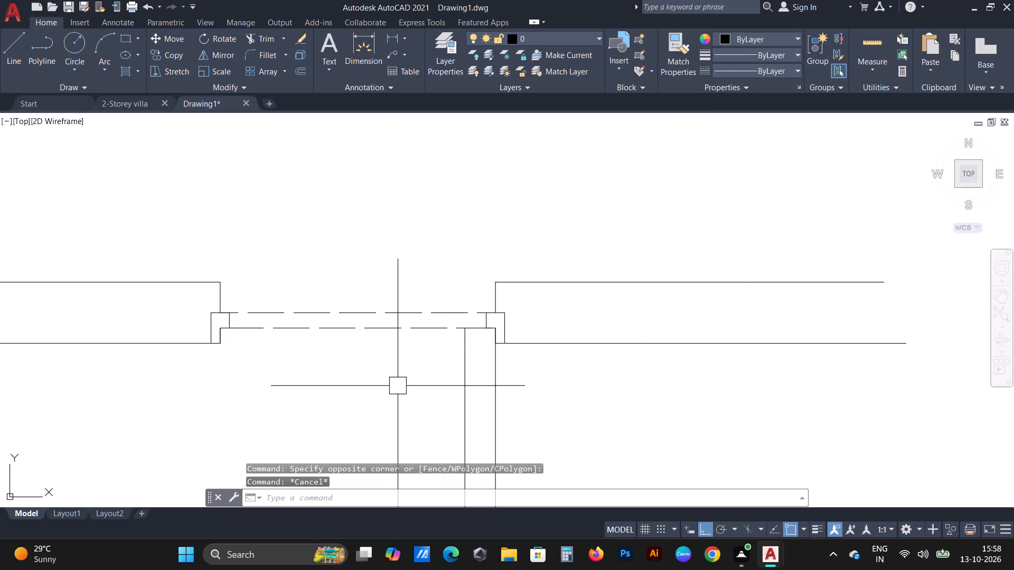
Try a linetype scale of 2 on the two dashed lines across the opening, and settle on 0.9.
type("pr")
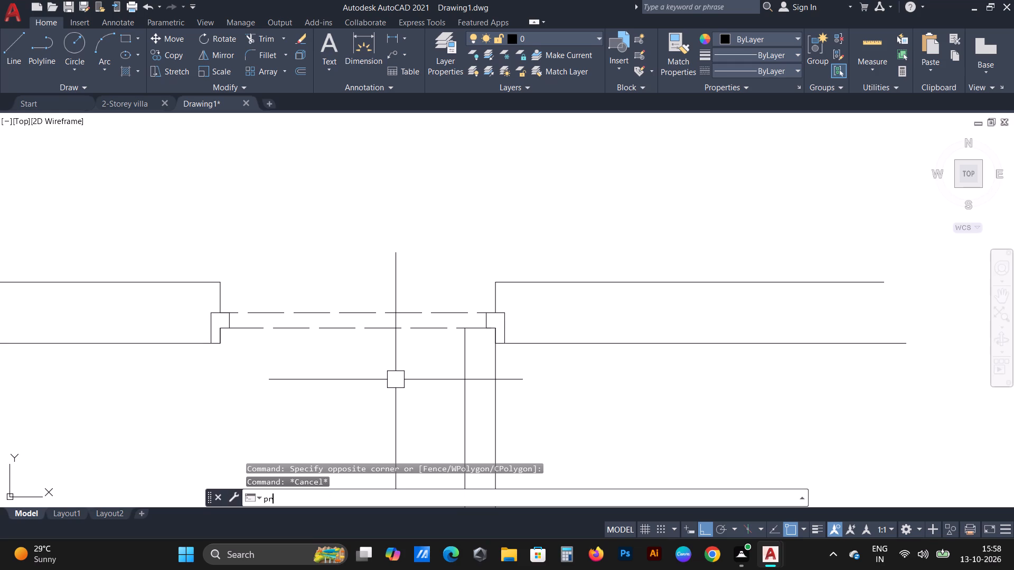
key("space")
left_click_drag(344, 377, 335, 344)
left_click(296, 267)
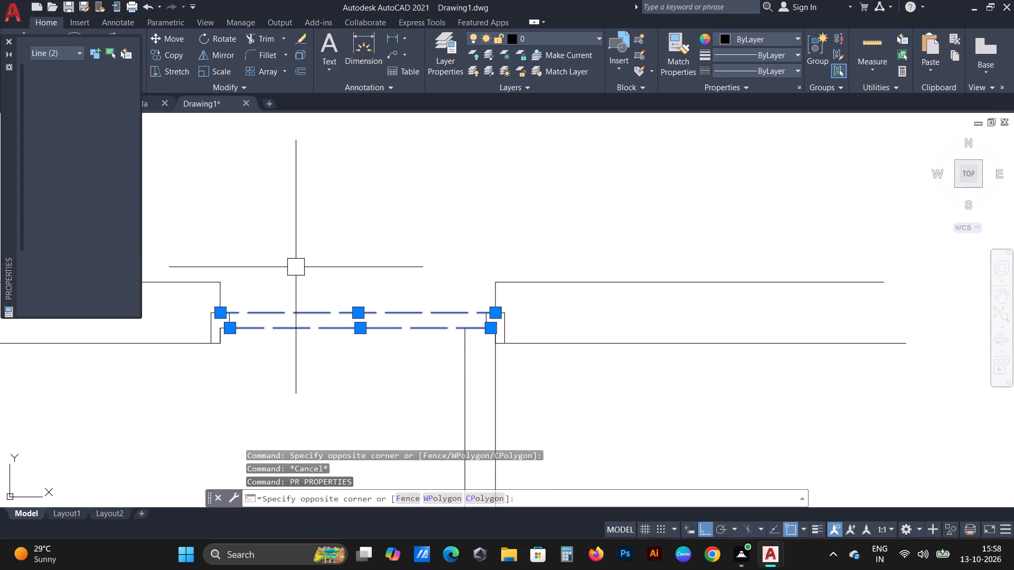
left_click(91, 130)
key("BackSpace")
key("2")
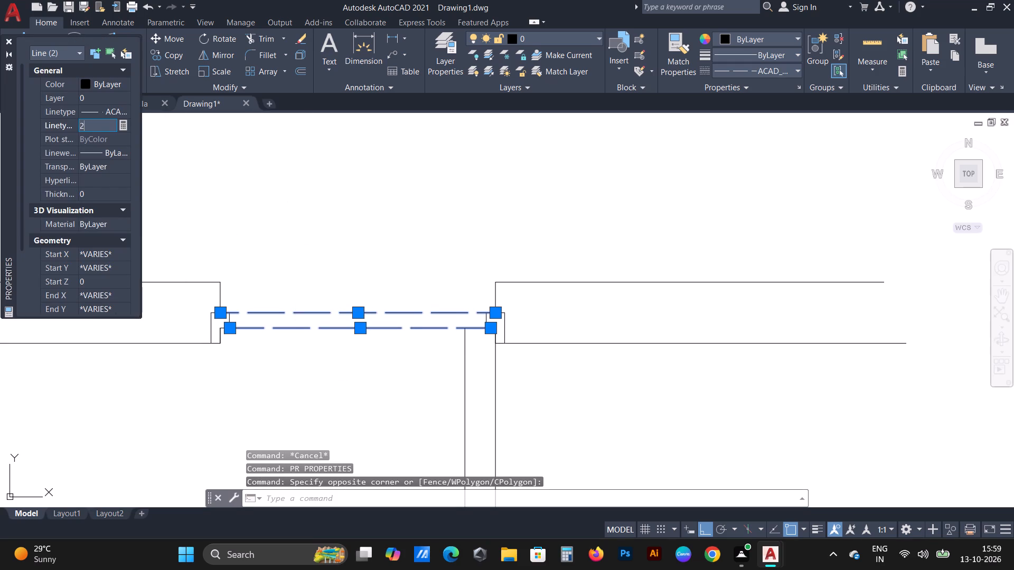
key("Return")
left_click(92, 127)
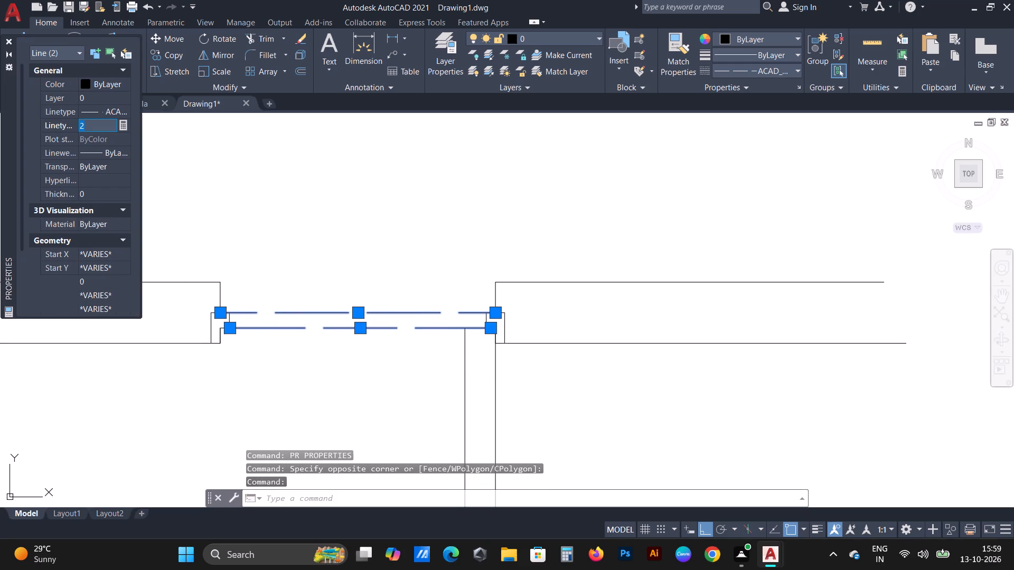
key("BackSpace")
type(".9")
key("Return")
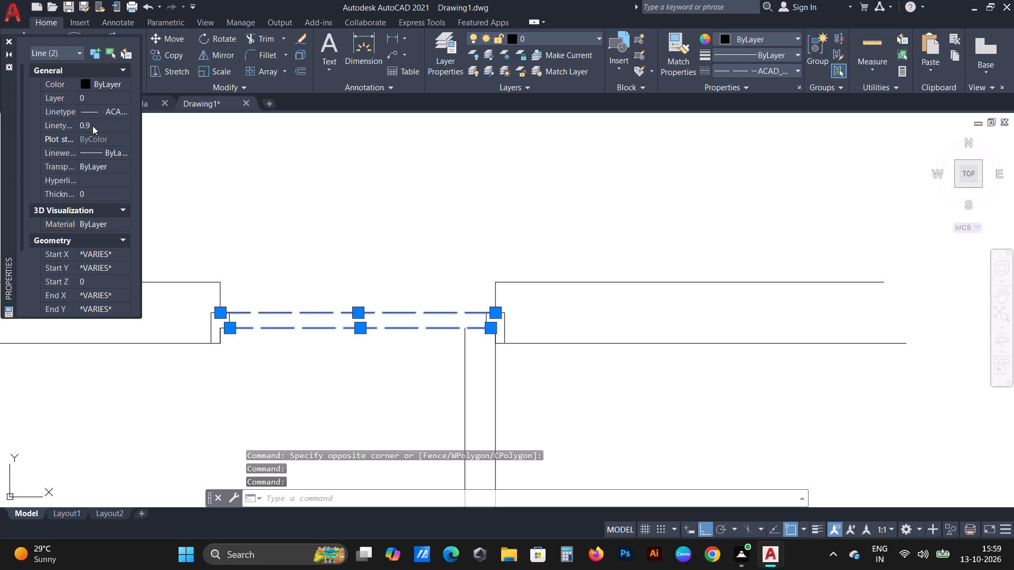
left_click(267, 208)
left_click(242, 199)
key("Escape")
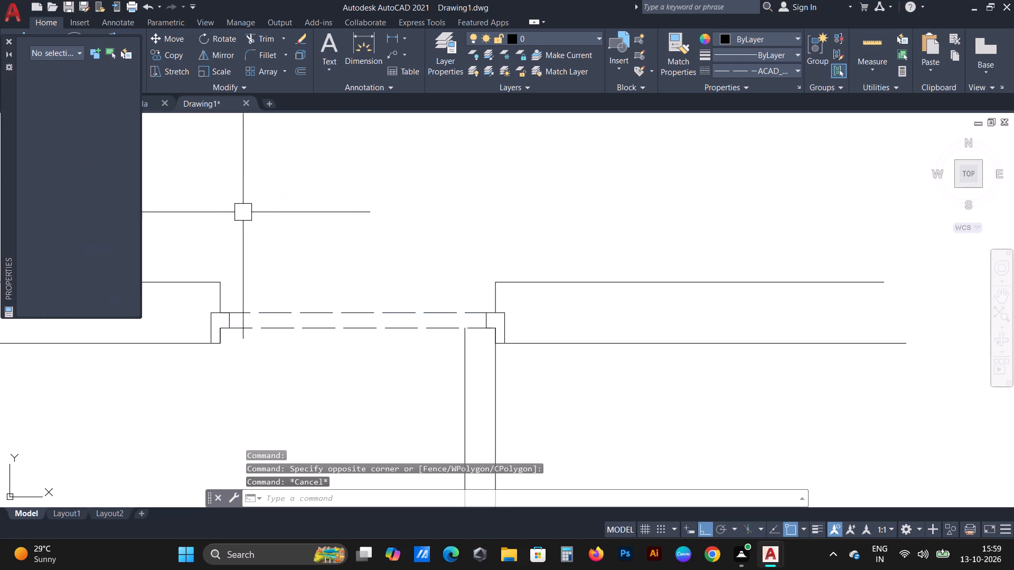
left_click(8, 40)
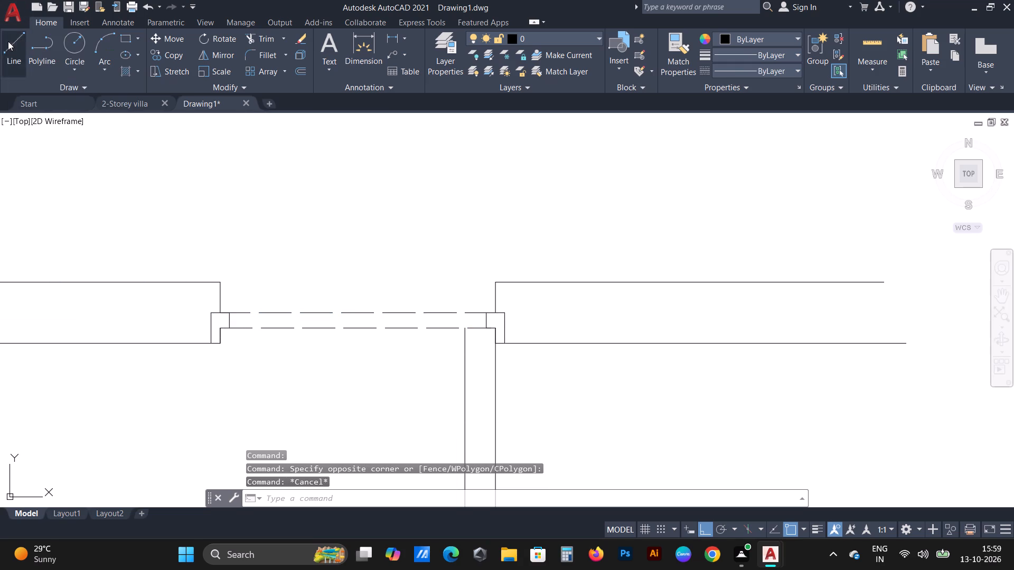
Change the colour of the two dashed lines across the opening to grey 147,149,152.
left_click_drag(341, 385, 316, 303)
left_click(304, 274)
left_click(763, 39)
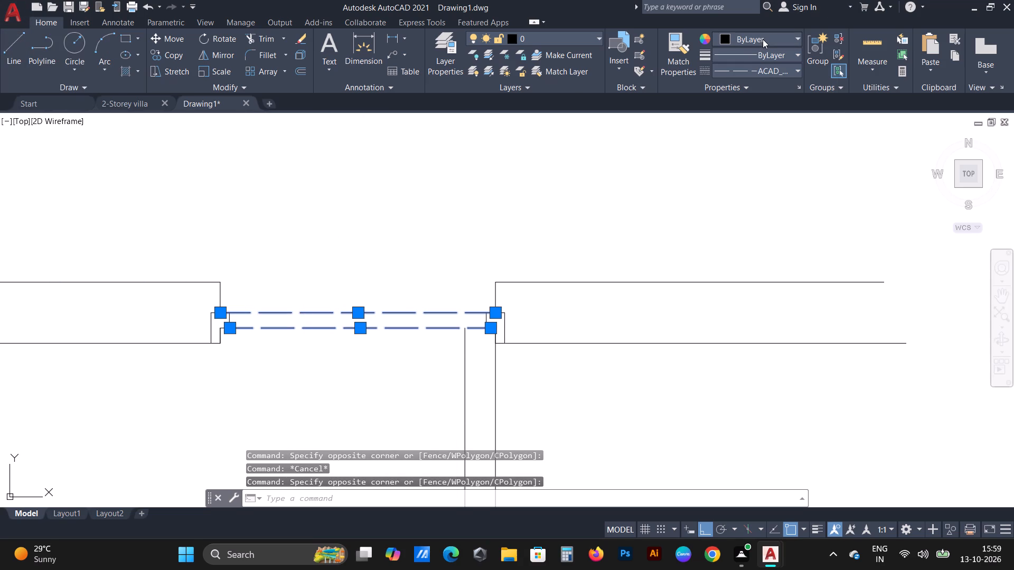
left_click(720, 114)
key("Escape")
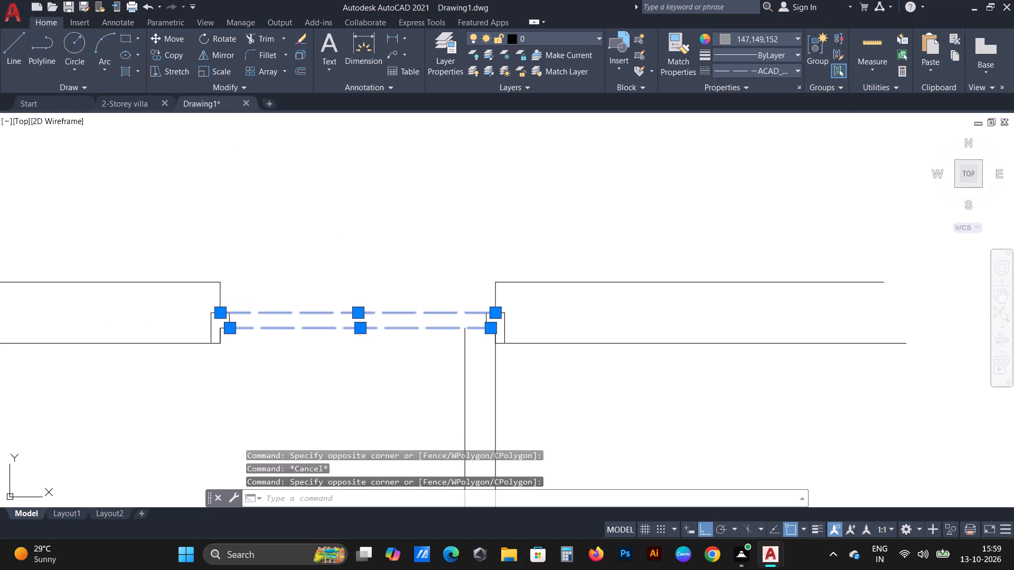
Draw a horizontal line joining the lower ends of the two vertical door-leaf lines to close the leaf.
scroll(230, 240, "down", 1)
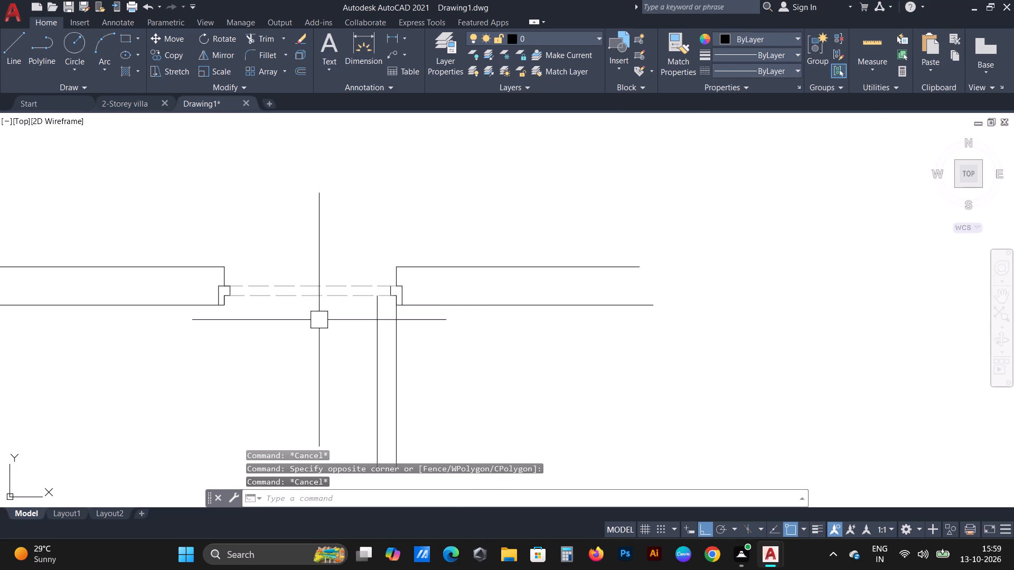
middle_click_drag(315, 326, 401, 244)
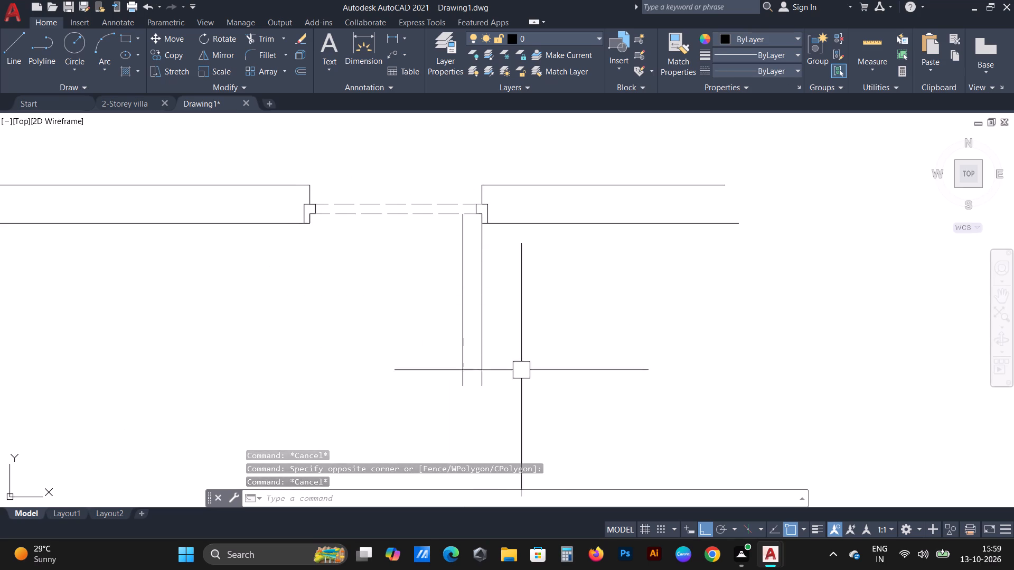
scroll(578, 393, "up", 1)
key("l")
key("space")
scroll(381, 388, "up", 1)
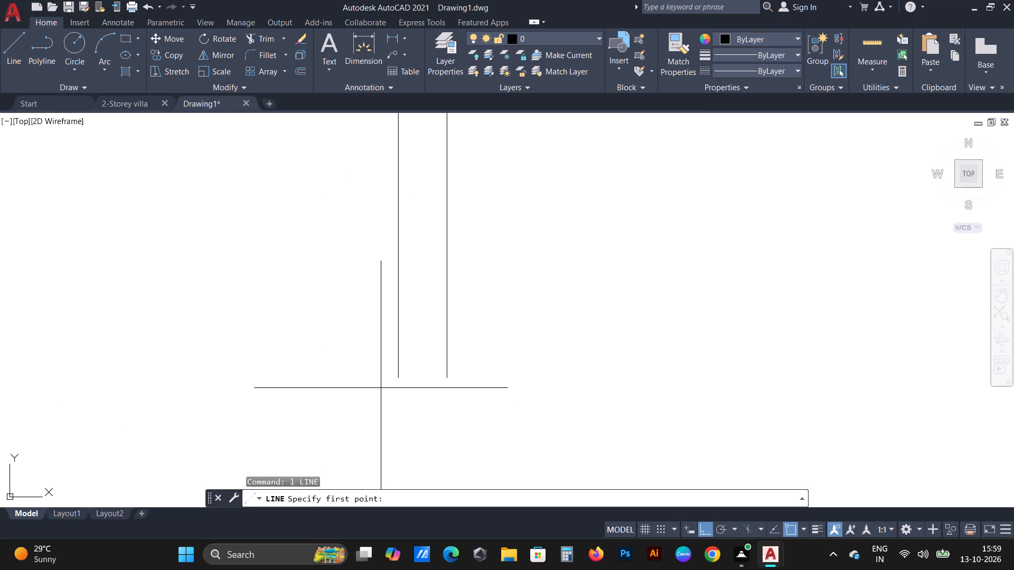
left_click(395, 383)
left_click(444, 378)
key("Escape")
scroll(458, 369, "down", 1)
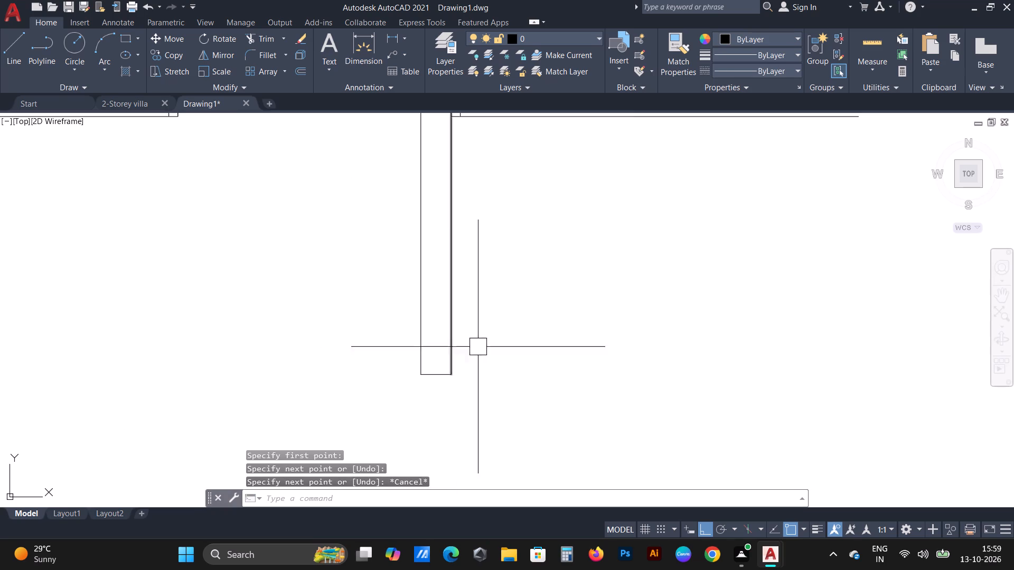
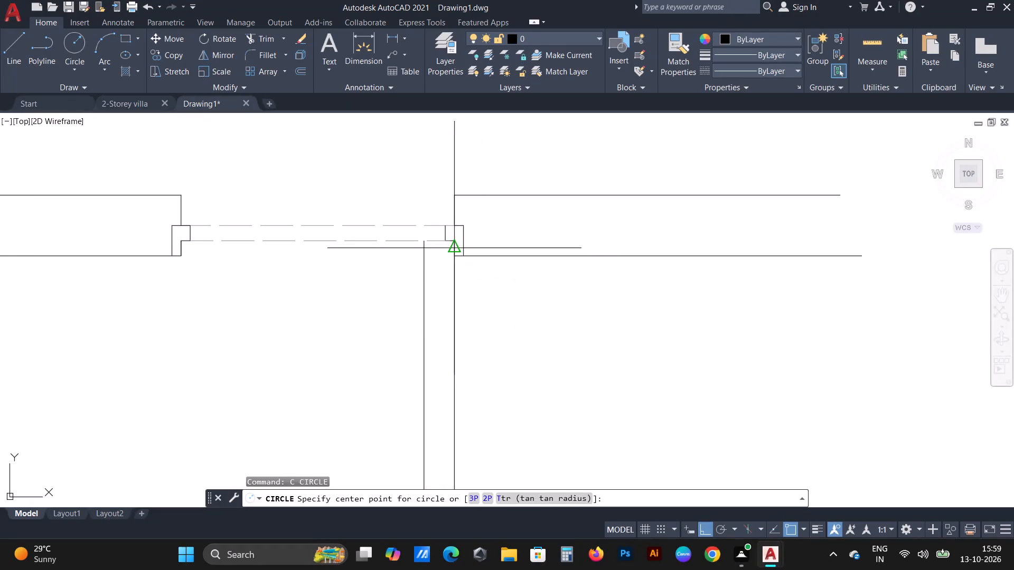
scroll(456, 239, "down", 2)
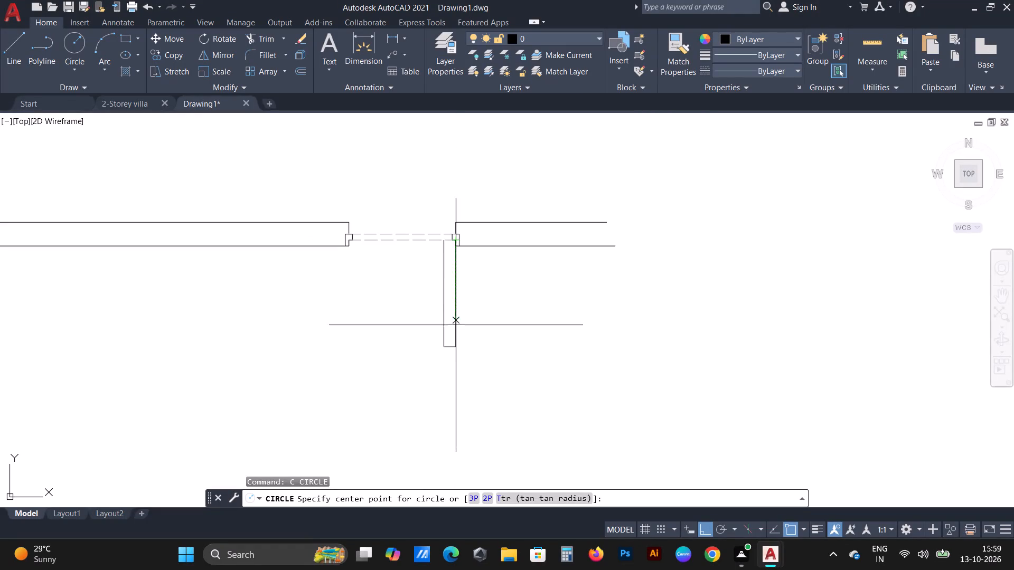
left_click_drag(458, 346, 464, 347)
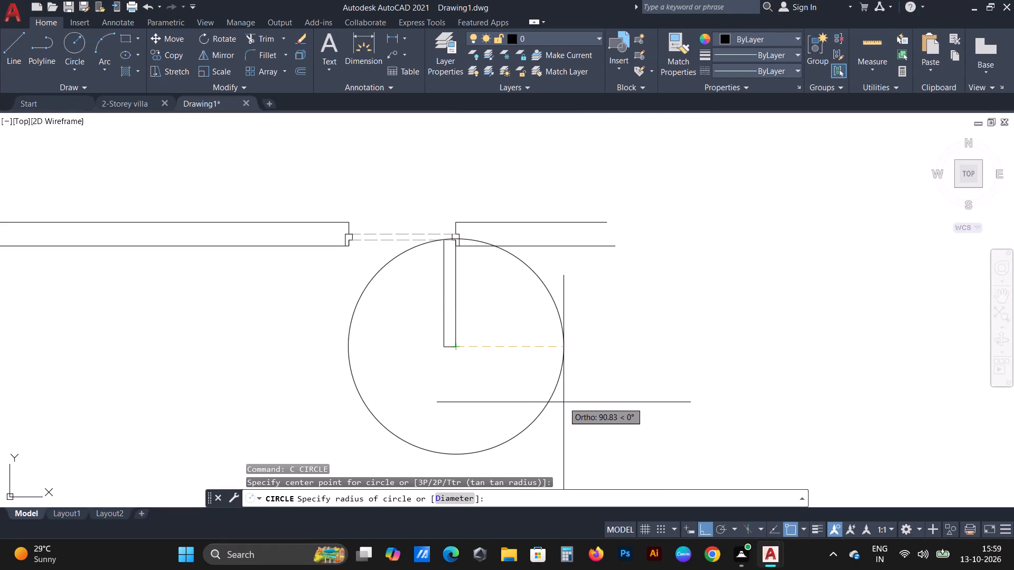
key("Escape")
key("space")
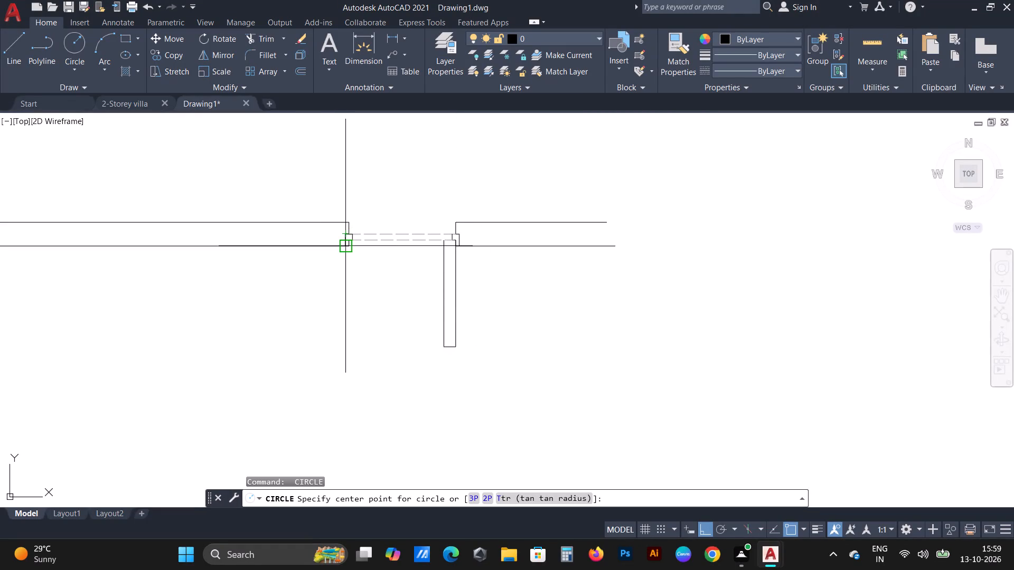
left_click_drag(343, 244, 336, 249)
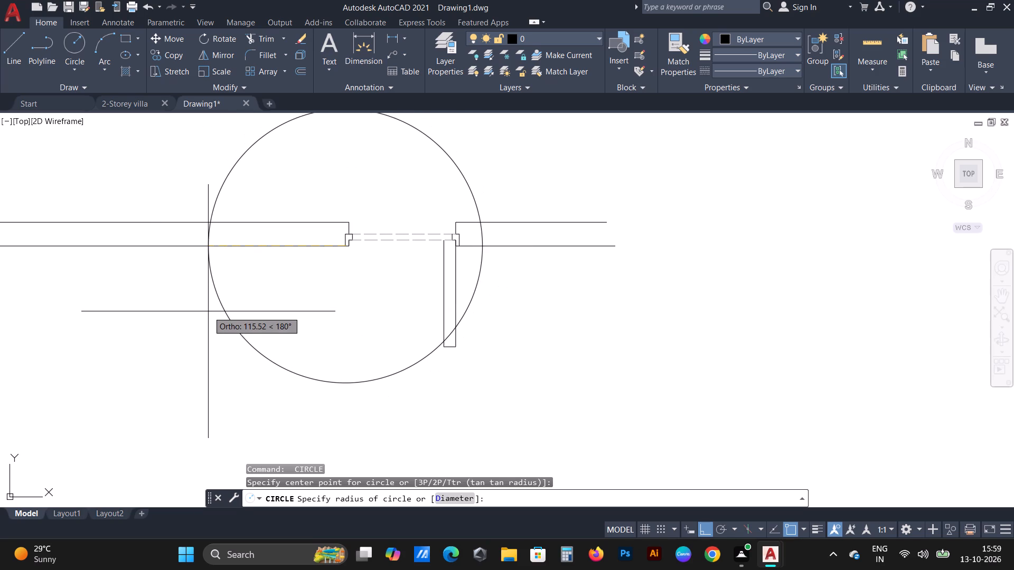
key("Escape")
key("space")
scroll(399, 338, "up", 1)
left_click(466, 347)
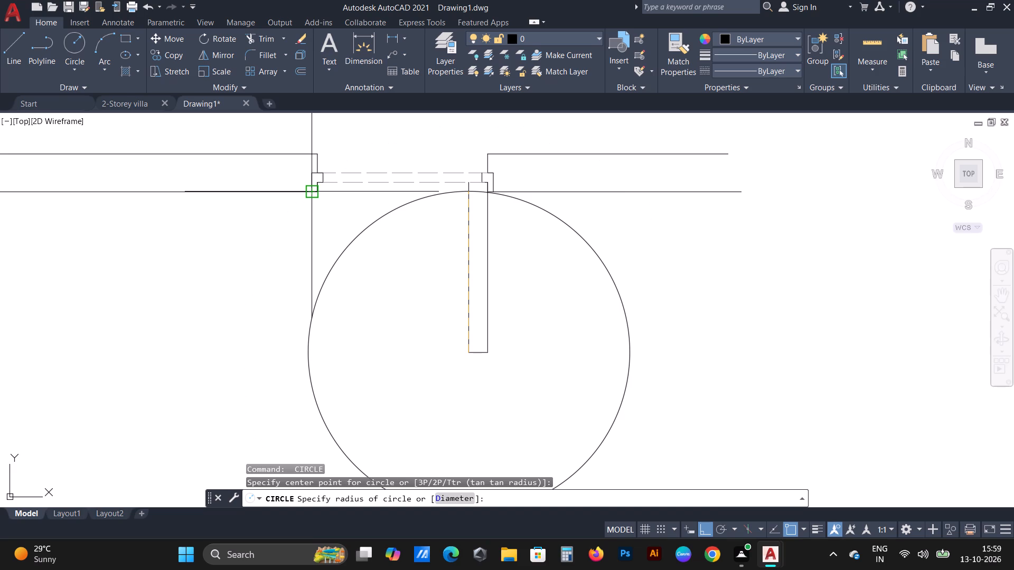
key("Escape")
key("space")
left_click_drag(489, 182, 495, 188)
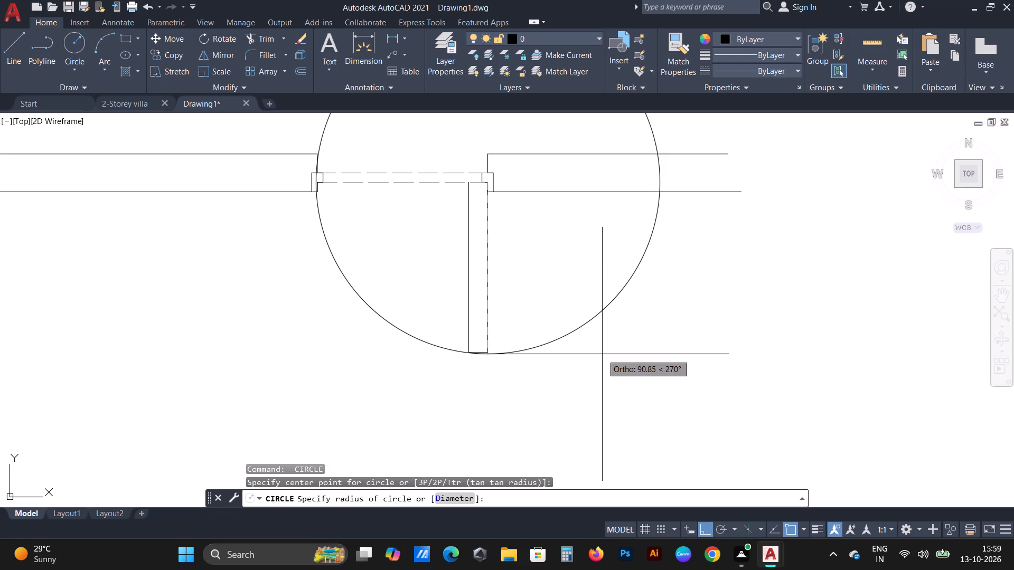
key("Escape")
Delete the left vertical line of the open door leaf.
scroll(498, 324, "down", 1)
scroll(549, 222, "down", 1)
middle_click_drag(560, 310, 567, 338)
scroll(400, 261, "up", 1)
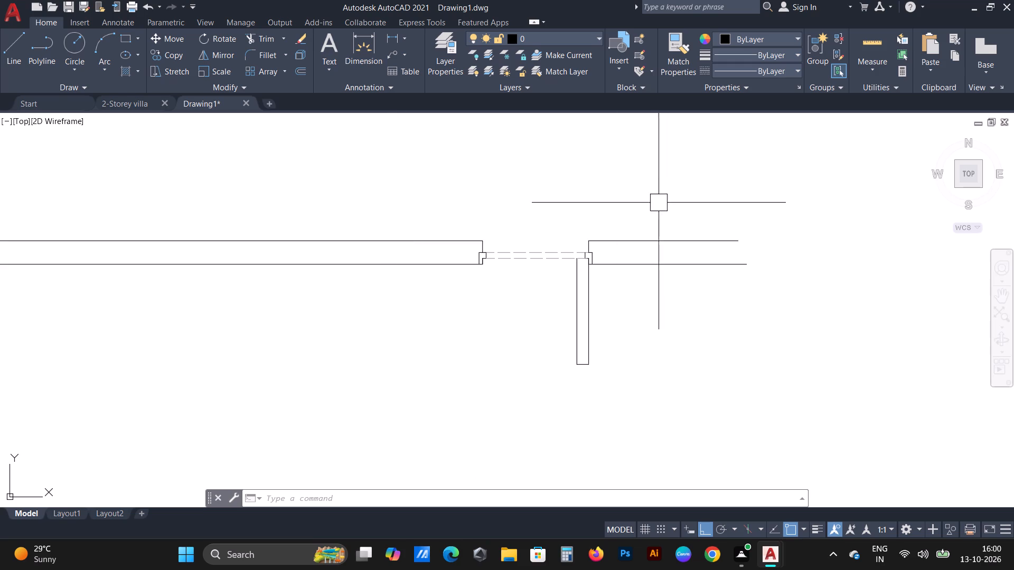
scroll(599, 436, "up", 2)
middle_click_drag(596, 270, 625, 408)
scroll(587, 272, "up", 1)
middle_click_drag(586, 272, 602, 373)
scroll(597, 364, "down", 1)
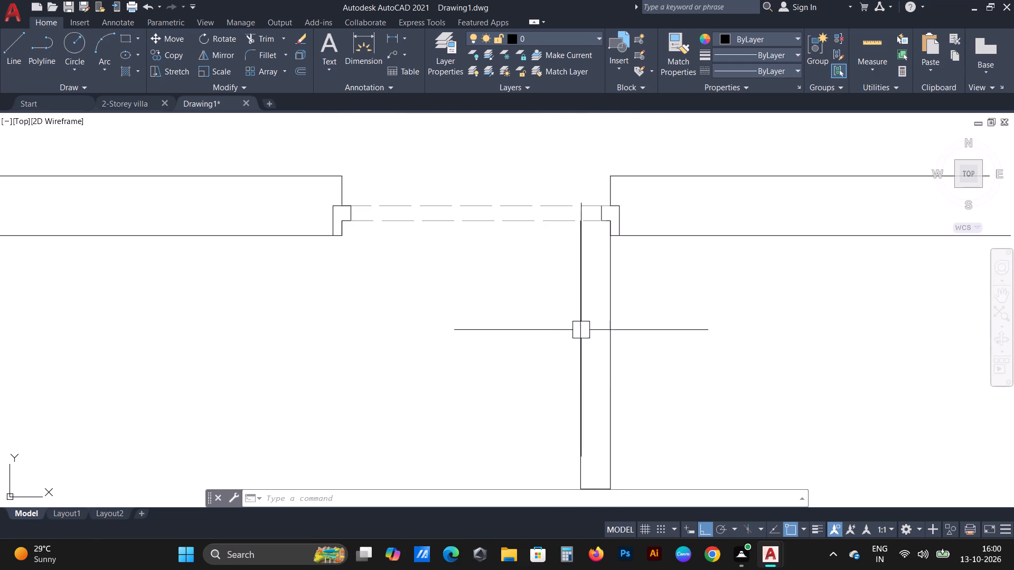
left_click(575, 321)
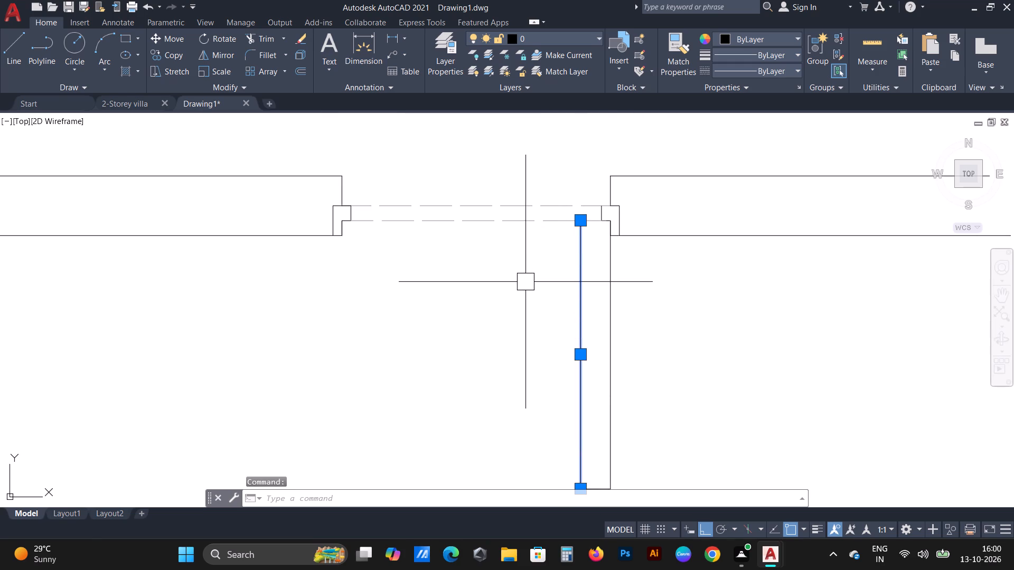
key("Delete")
Offset the door leaf's right vertical line by 8 towards the opening to form its new left edge.
type("o")
key("space")
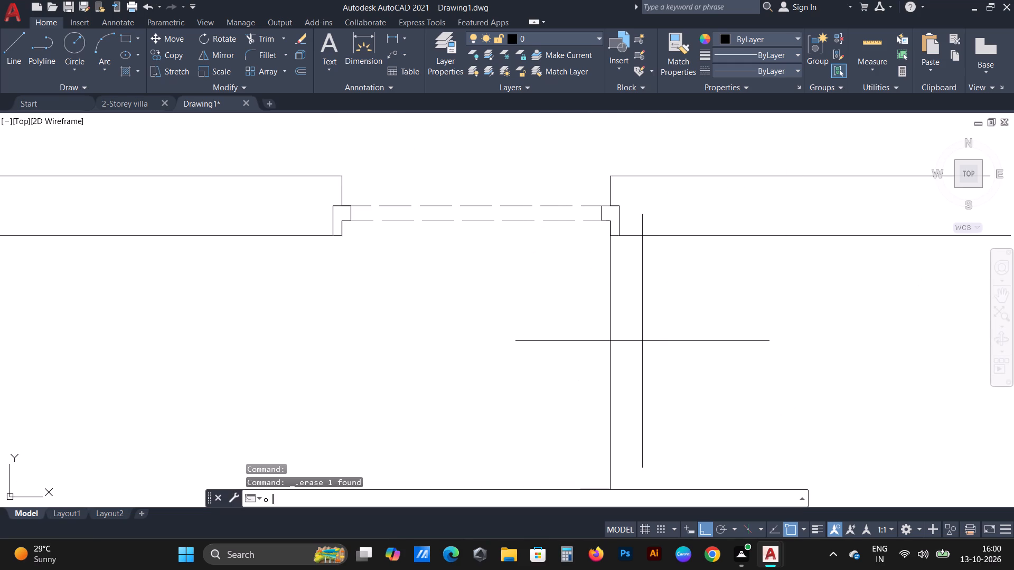
type("8")
key("space")
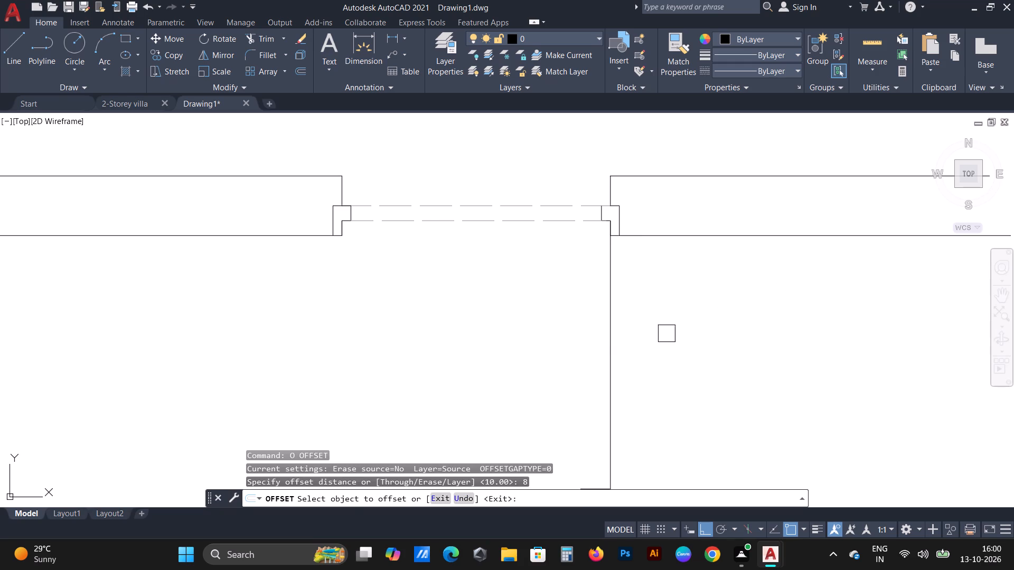
left_click(604, 279)
left_click(576, 279)
key("Escape")
scroll(573, 254, "down", 2)
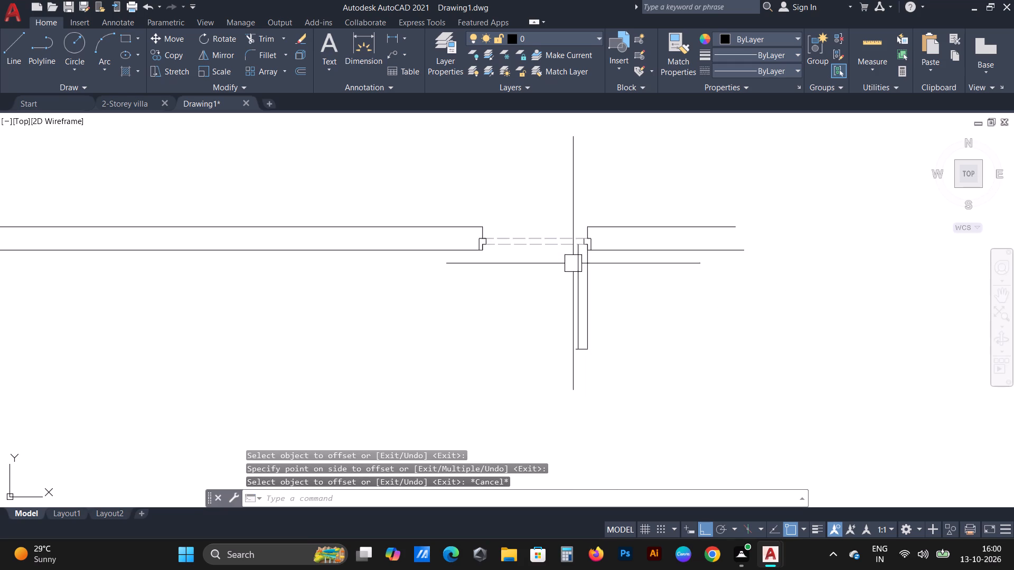
Trim the end of the door leaf's bottom line that projects past the leaf's new left edge.
scroll(598, 378, "up", 5)
key("t")
type("r")
key("space")
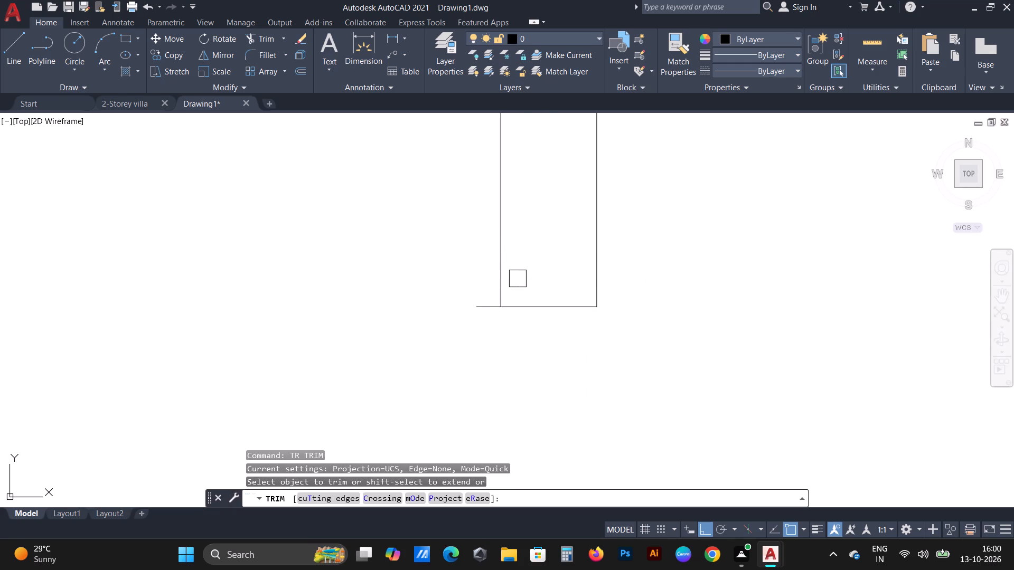
left_click(483, 301)
key("Escape")
scroll(477, 356, "down", 5)
Draw a circle centred on the short hinge-side frame edge above the leaf, passing through the leaf's lower left corner.
middle_click_drag(414, 262, 502, 265)
key("d")
key("Escape")
type("c")
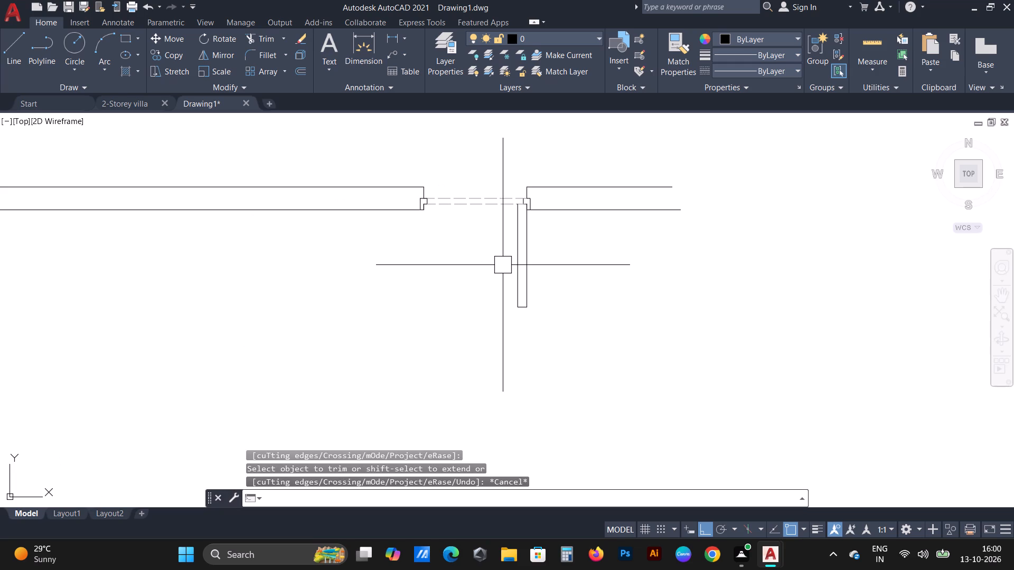
key("space")
scroll(515, 239, "up", 1)
left_click(531, 187)
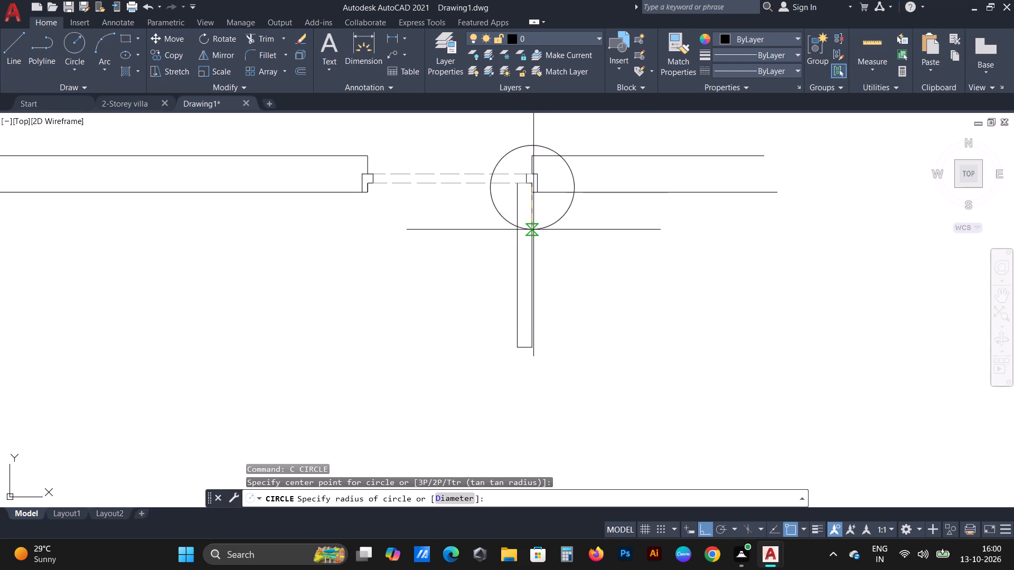
left_click(513, 350)
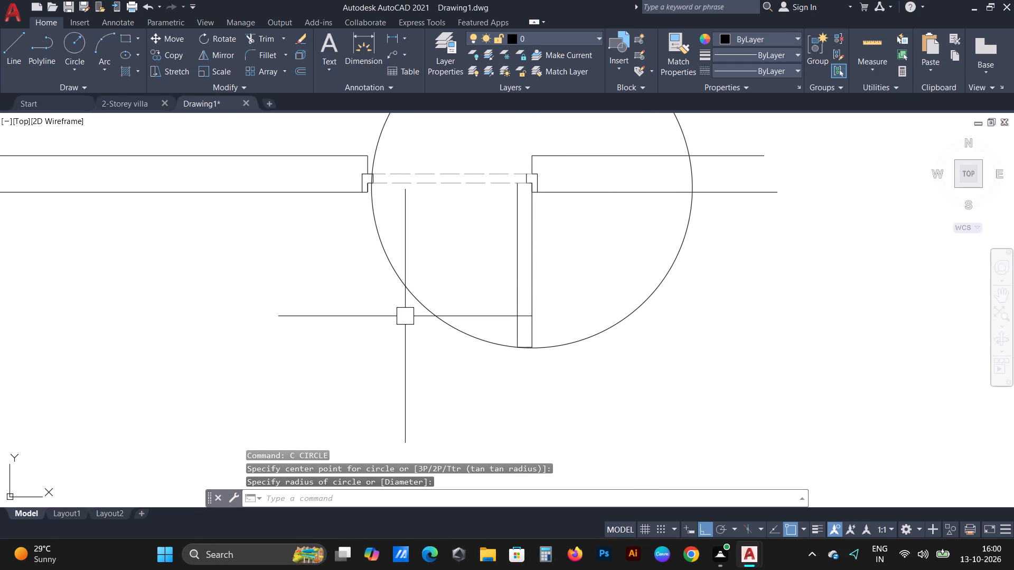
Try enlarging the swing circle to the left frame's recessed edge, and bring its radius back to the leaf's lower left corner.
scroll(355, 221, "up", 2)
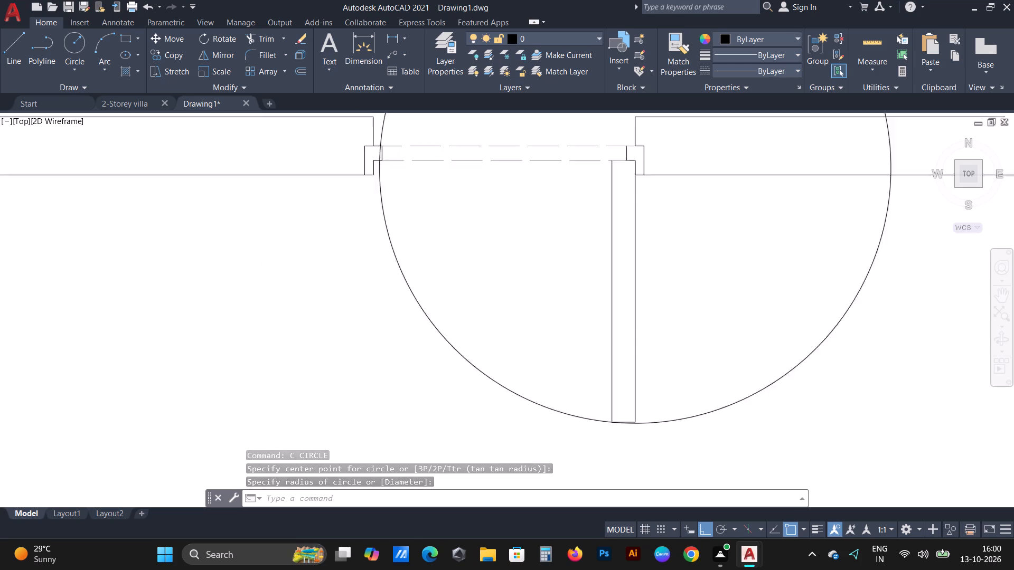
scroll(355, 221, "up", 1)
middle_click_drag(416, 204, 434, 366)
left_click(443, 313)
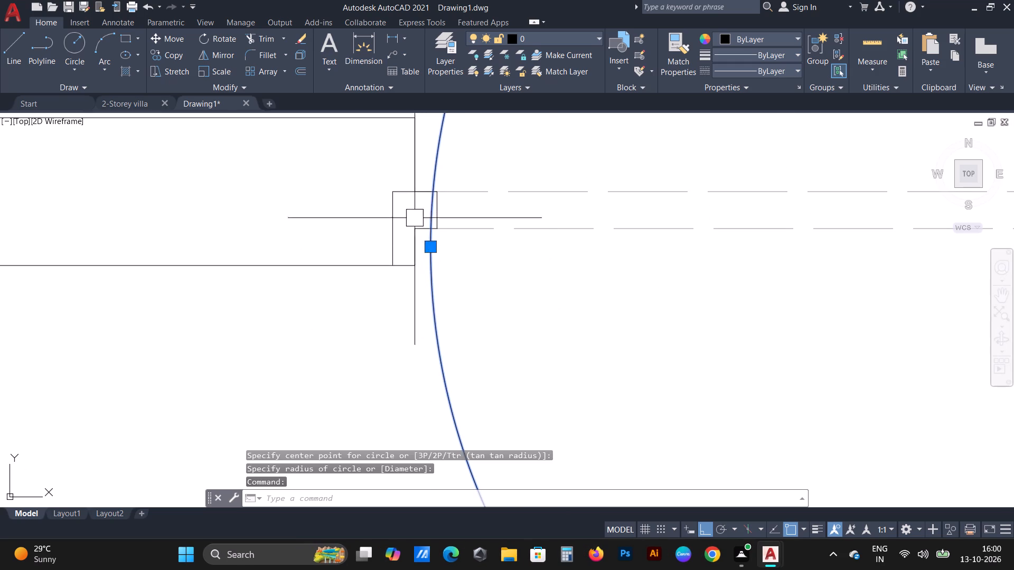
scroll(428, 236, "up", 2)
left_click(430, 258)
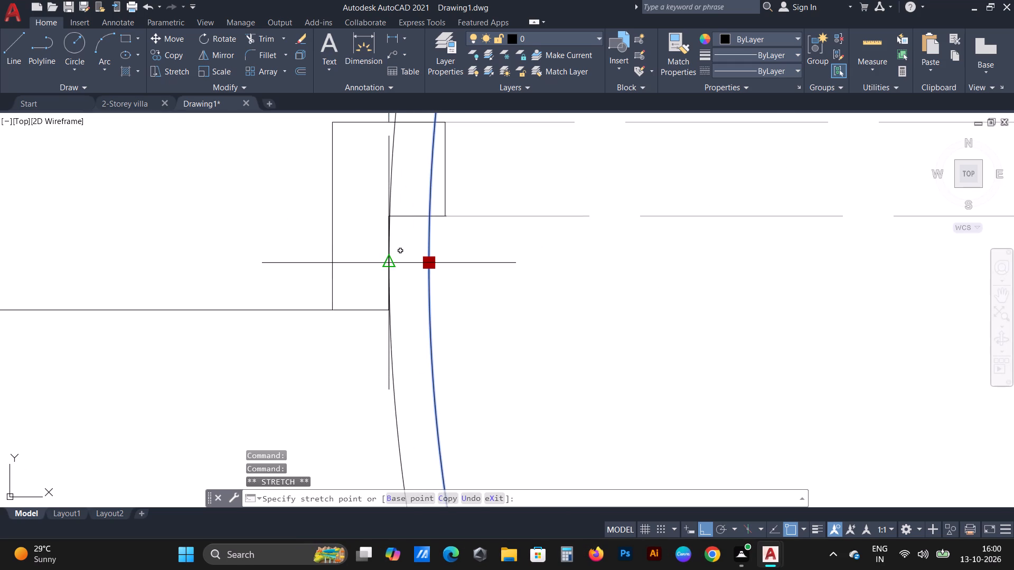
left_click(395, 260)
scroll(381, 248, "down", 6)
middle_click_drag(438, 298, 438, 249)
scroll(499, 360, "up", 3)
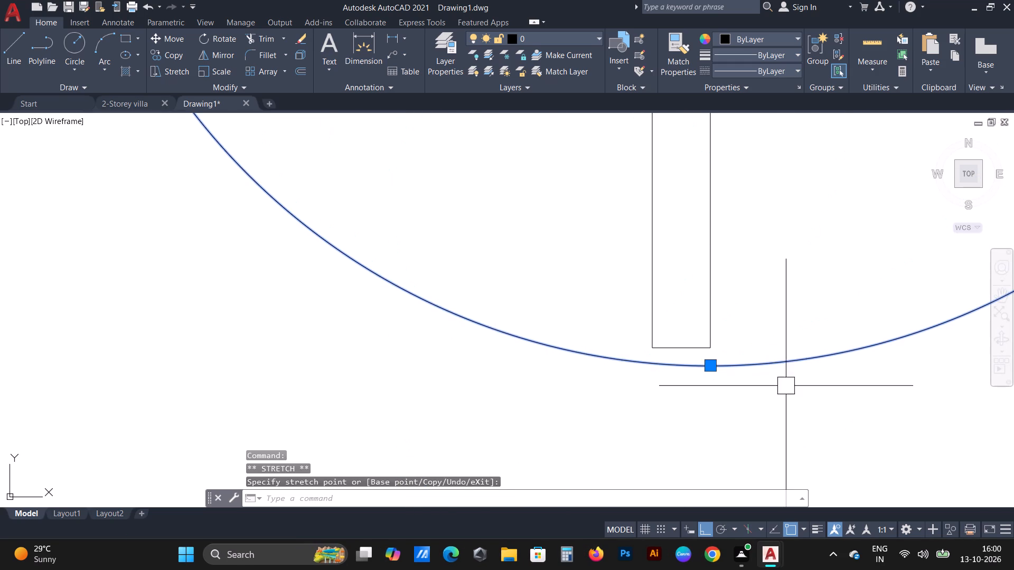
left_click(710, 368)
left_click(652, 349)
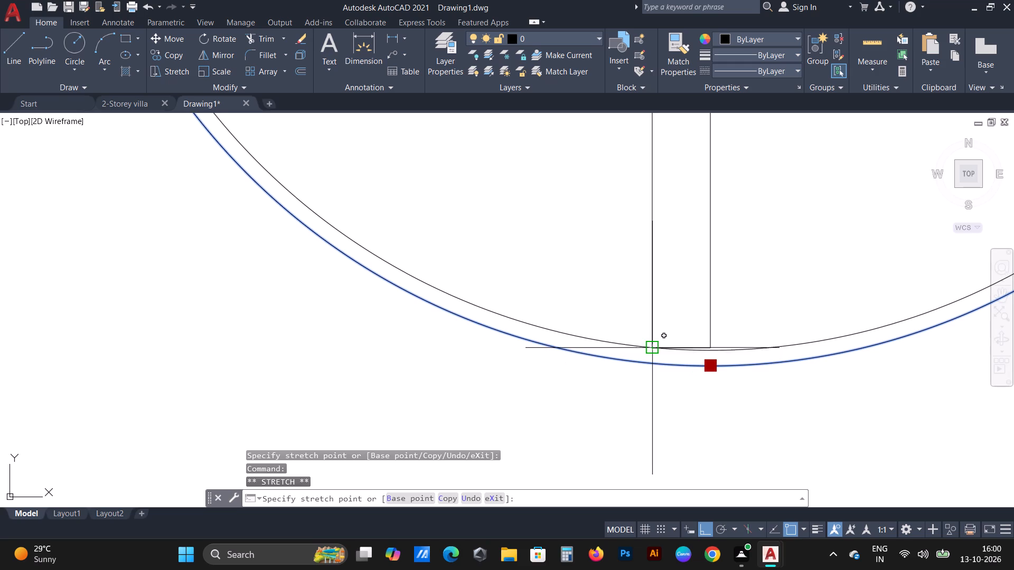
Examine where the swing circle meets the left stepped frame and the lower end of the door leaf.
scroll(451, 362, "down", 3)
middle_click_drag(349, 271, 451, 379)
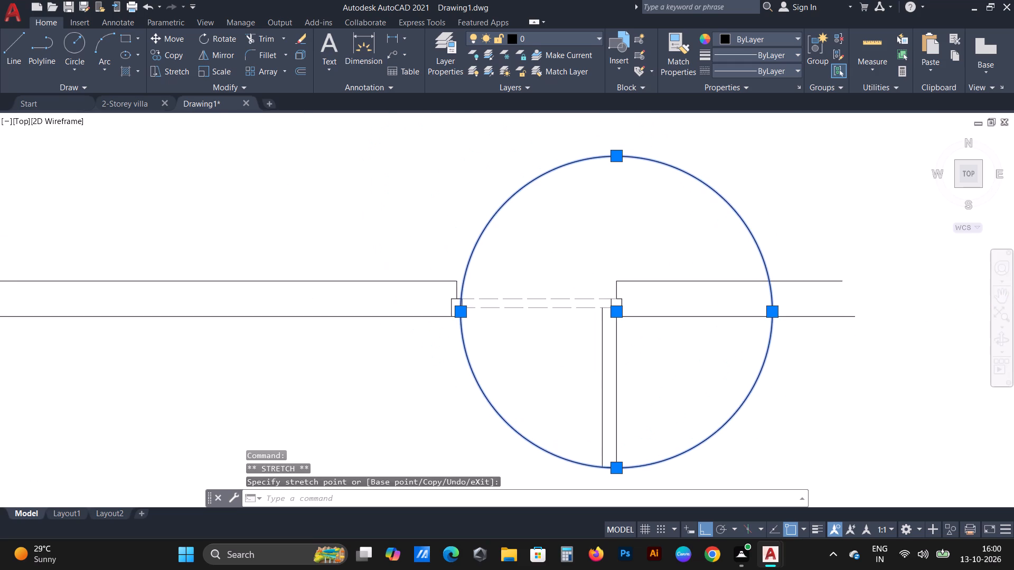
scroll(468, 315, "up", 2)
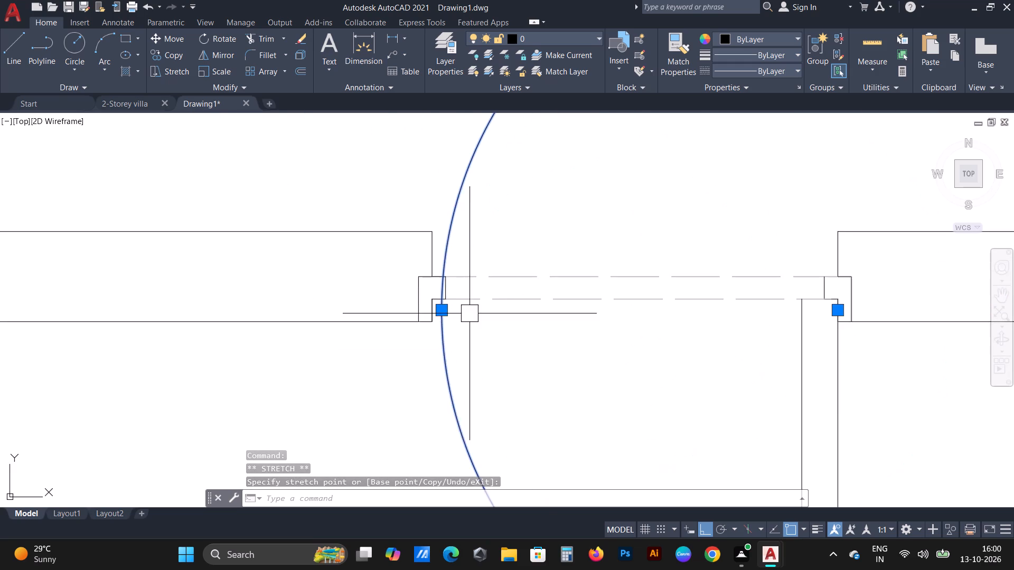
scroll(456, 311, "up", 2)
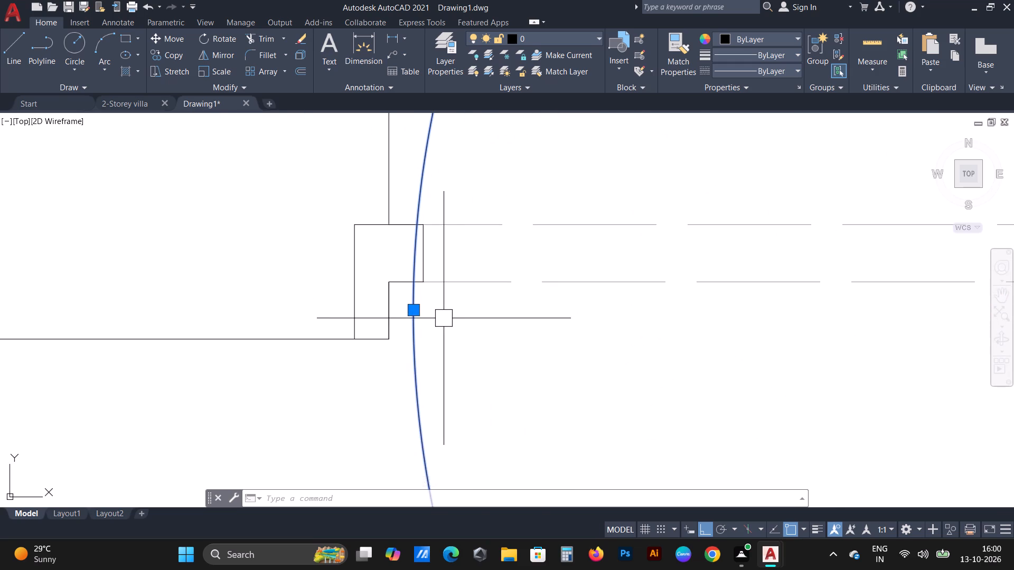
scroll(442, 319, "down", 3)
middle_click_drag(551, 366, 511, 234)
scroll(511, 234, "down", 2)
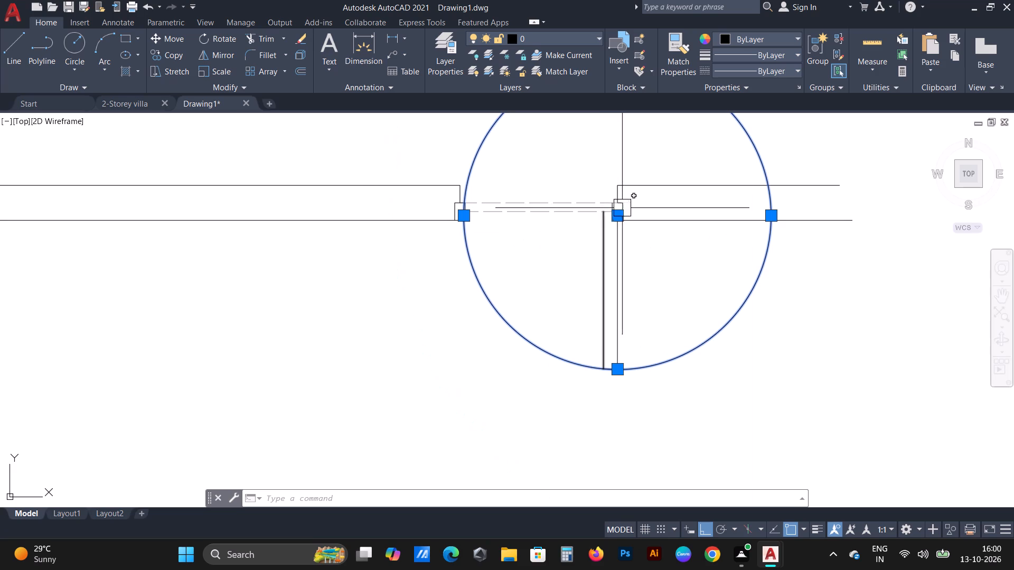
left_click(623, 371)
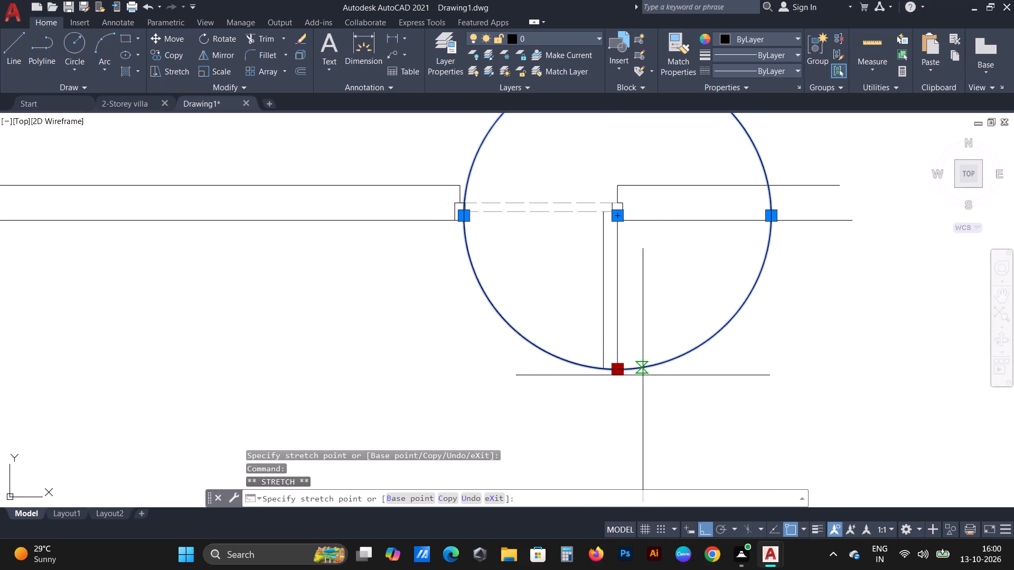
key("Escape")
middle_click_drag(548, 302, 549, 351)
key("Escape")
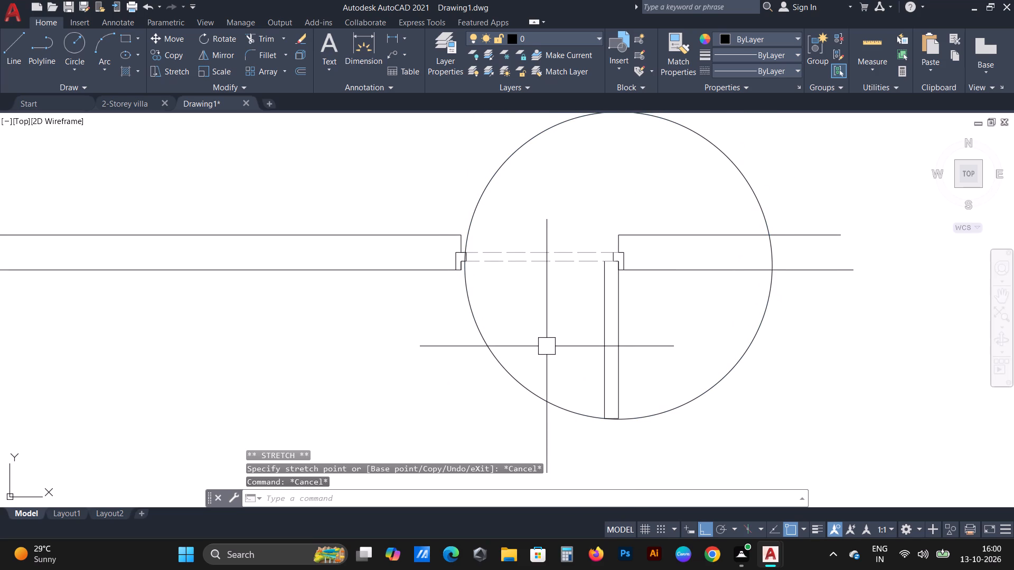
Trim away the circle's lower right part beyond the door leaf and its upper part above the walls.
key("t")
type("r")
key("space")
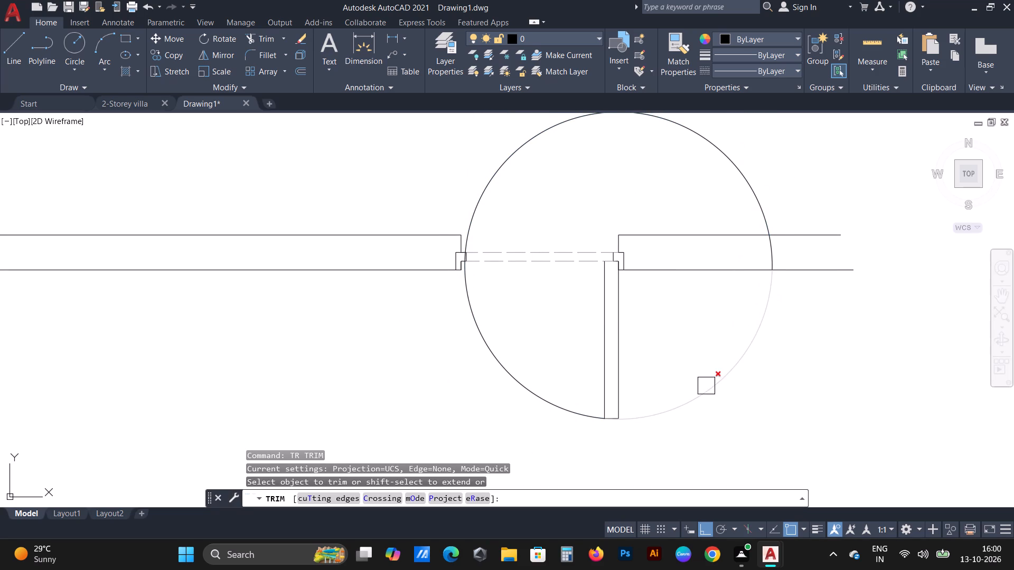
left_click(706, 386)
left_click(493, 186)
key("Escape")
Delete the leftover arc piece of the circle inside the right wall.
scroll(671, 251, "up", 2)
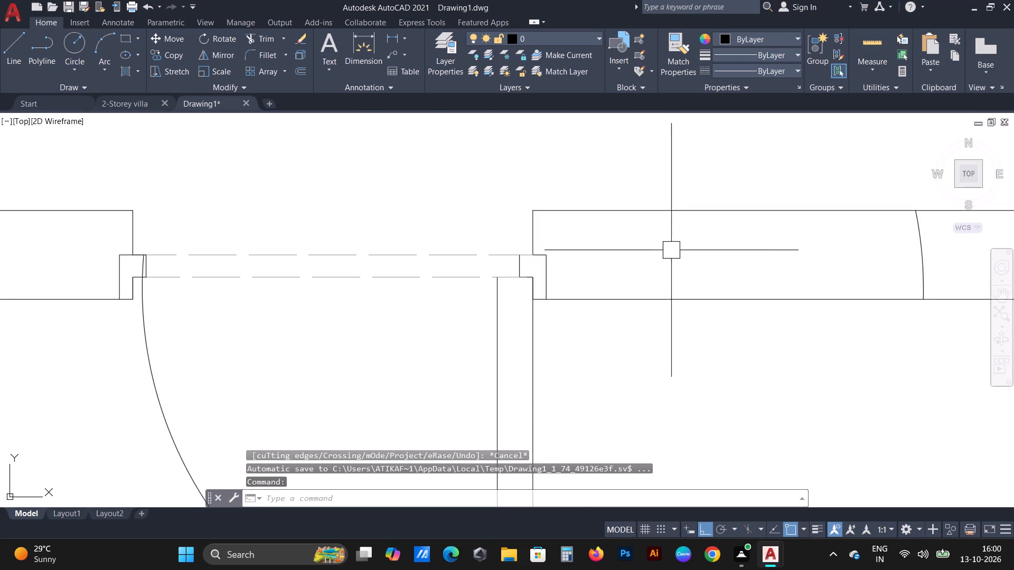
scroll(616, 284, "down", 1)
scroll(727, 294, "up", 1)
left_click_drag(881, 243, 872, 243)
left_click(803, 251)
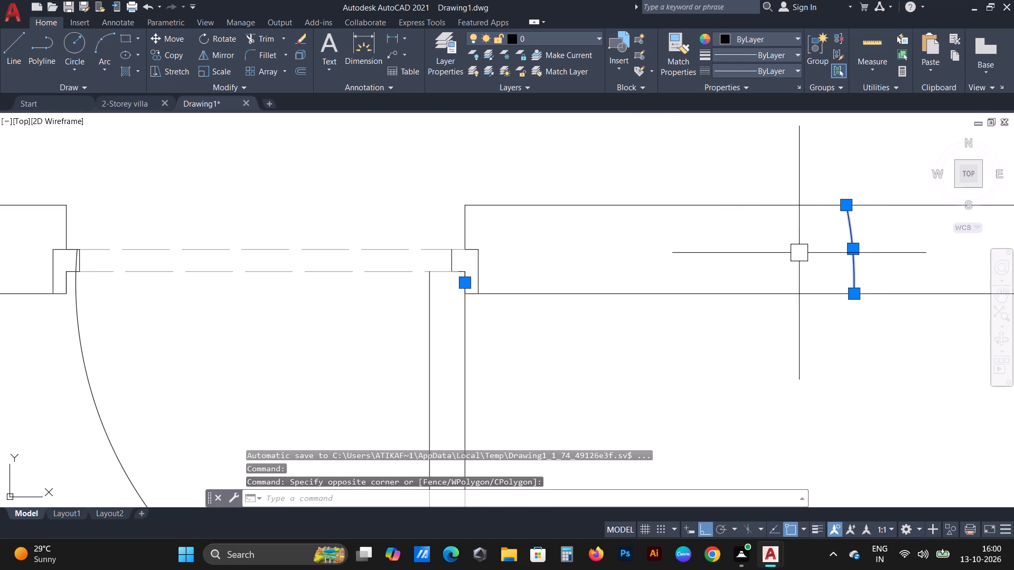
key("Delete")
Shorten the swing arc's upper end to where it crosses the lower edge of the left frame's projection.
scroll(640, 236, "down", 1)
scroll(287, 290, "up", 3)
left_click(287, 290)
middle_click_drag(271, 232, 310, 384)
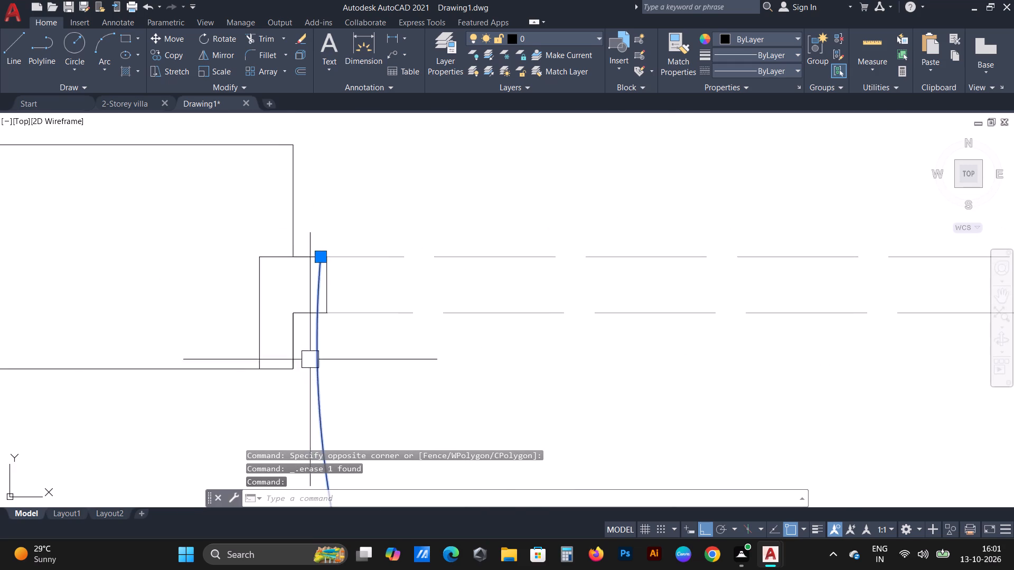
scroll(314, 262, "up", 1)
left_click(322, 253)
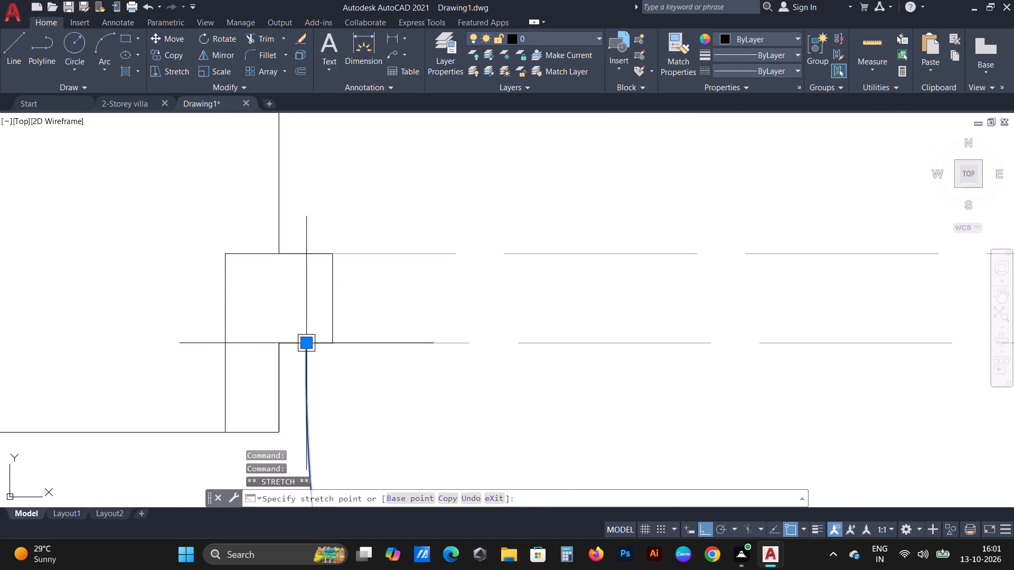
left_click(301, 341)
scroll(302, 284, "down", 3)
key("Escape")
Apply the ACAD_ISO02W100 linetype to the door-swing arc.
scroll(302, 280, "down", 3)
scroll(401, 397, "up", 5)
left_click_drag(316, 303, 307, 305)
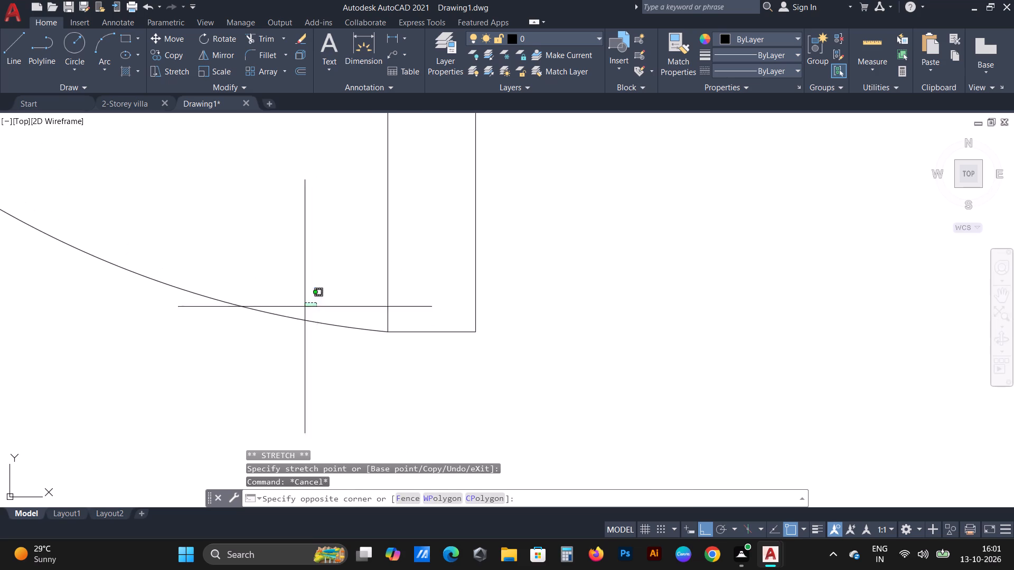
left_click(268, 332)
left_click(728, 70)
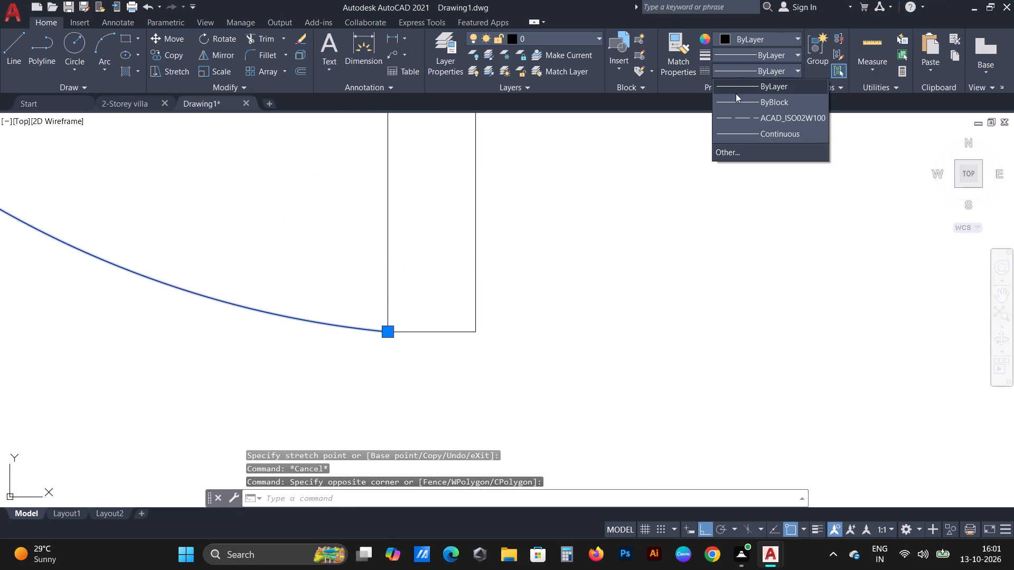
left_click(740, 117)
key("Escape")
scroll(588, 211, "down", 5)
middle_click(415, 306)
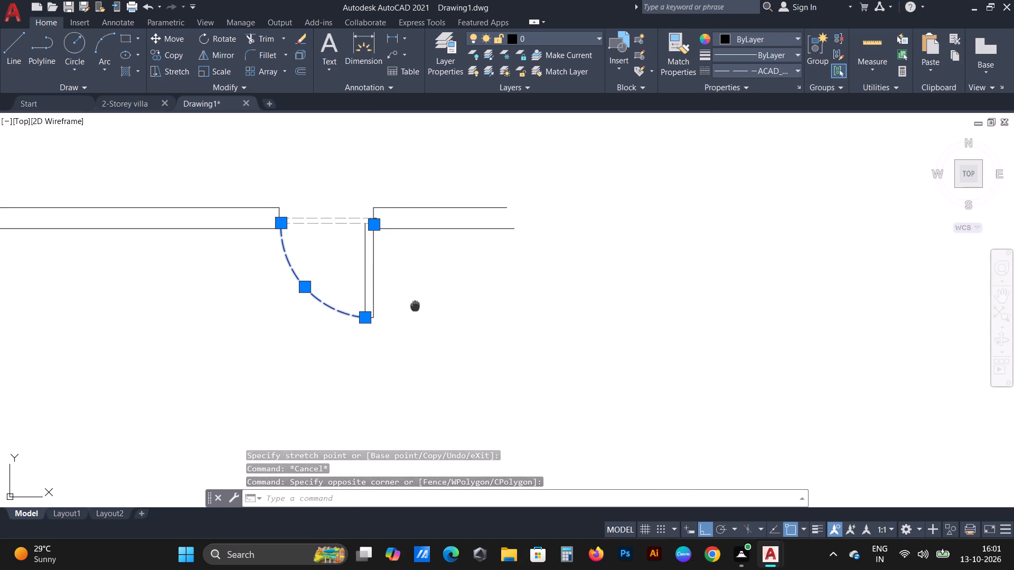
Match the door-swing arc's properties to the lower grey dashed line across the doorway.
key("Escape")
scroll(286, 253, "up", 2)
key("m")
key("a")
key("space")
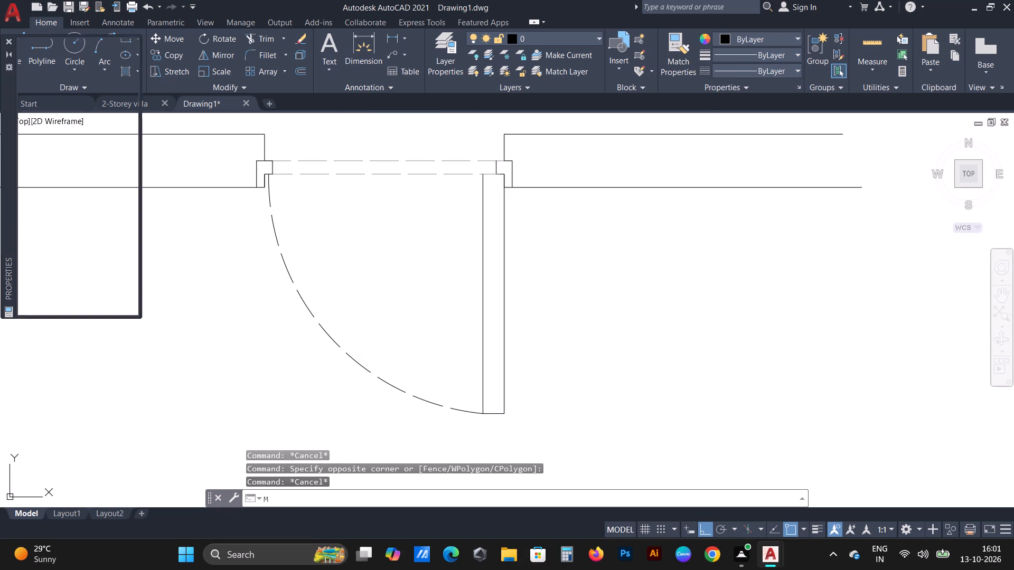
key("Escape")
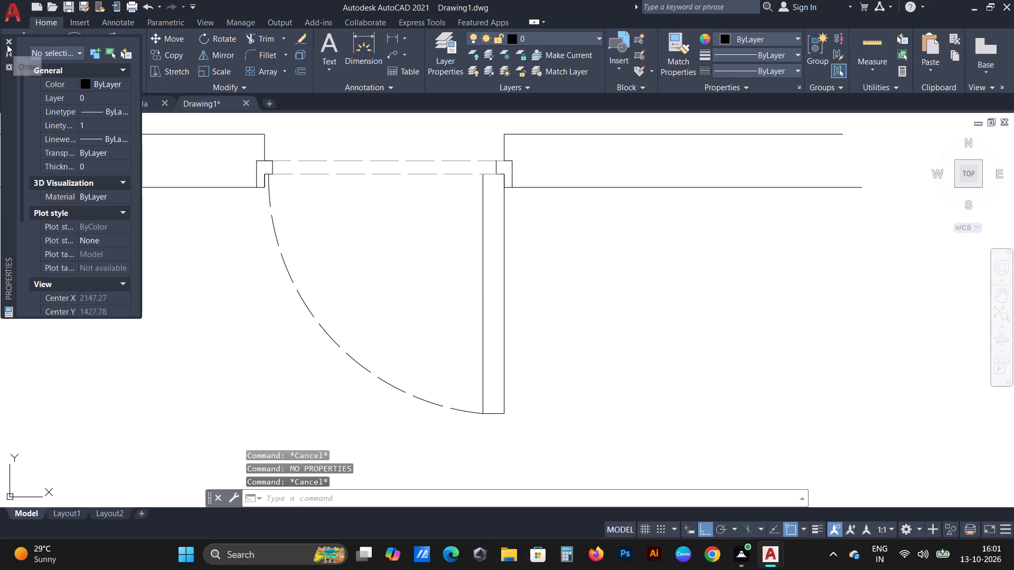
left_click(7, 44)
key("m")
key("a")
key("space")
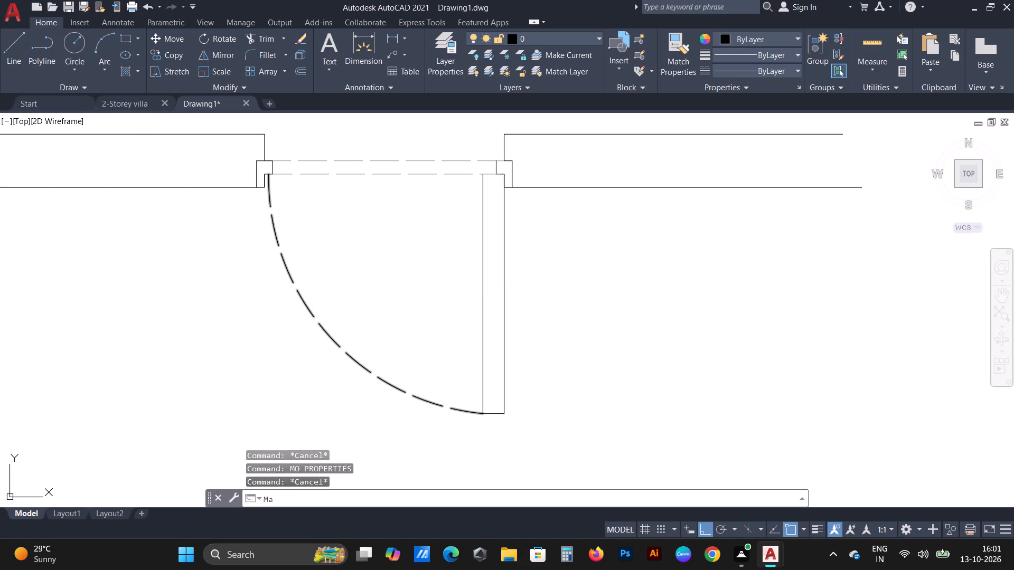
left_click(379, 180)
left_click(318, 330)
key("grave")
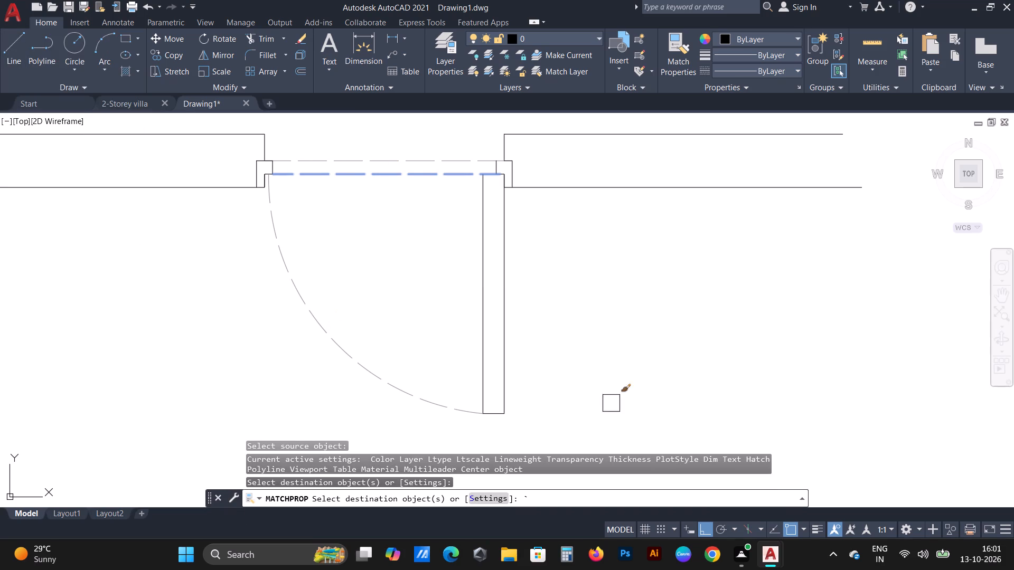
scroll(529, 340, "down", 1)
key("grave")
key("Escape")
key("Escape")
key("Escape")
key("Escape")
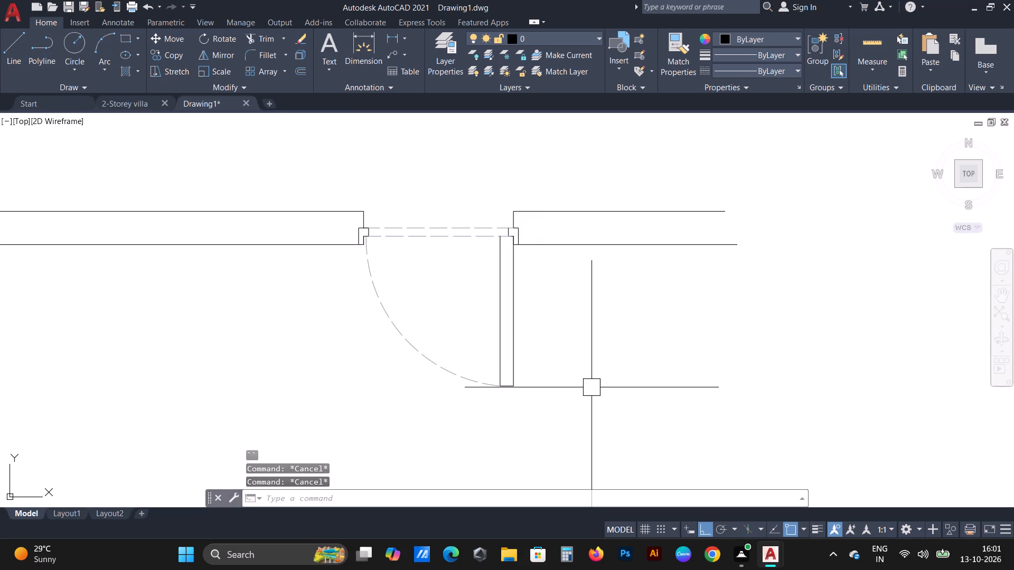
key("Escape")
Start a break line across the left wall with a vertical segment about 23 long, from above the wall to between its two lines.
middle_click_drag(461, 281, 320, 253)
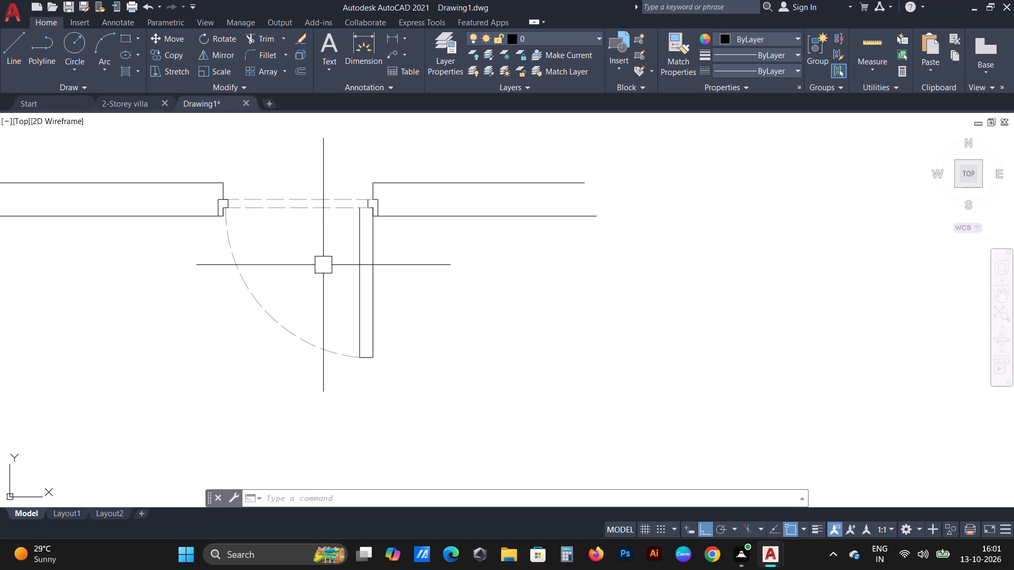
middle_click_drag(480, 236, 657, 236)
middle_click_drag(346, 211, 476, 243)
scroll(349, 215, "up", 1)
middle_click_drag(418, 240, 577, 259)
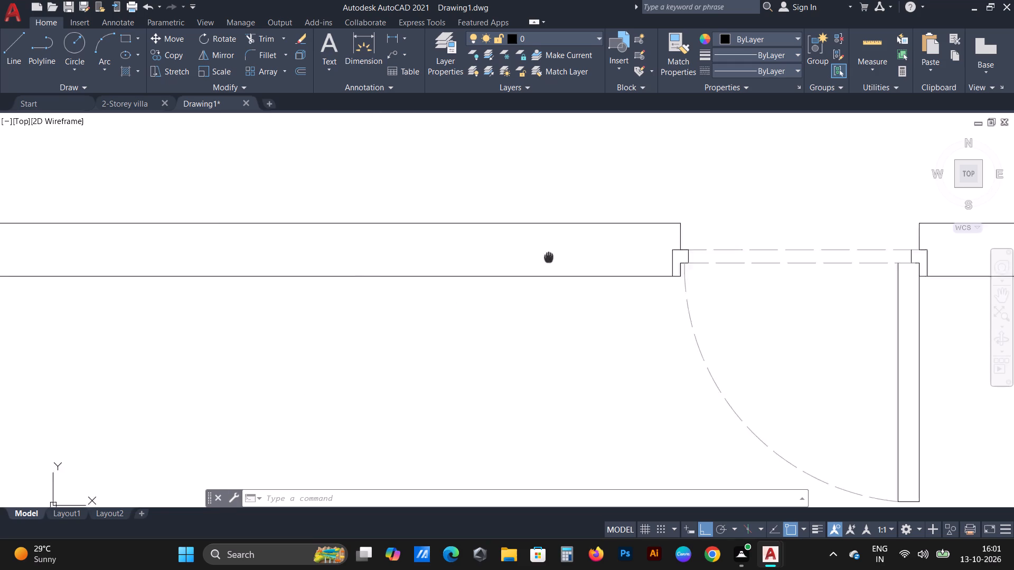
middle_click_drag(577, 259, 589, 259)
key("l")
key("space")
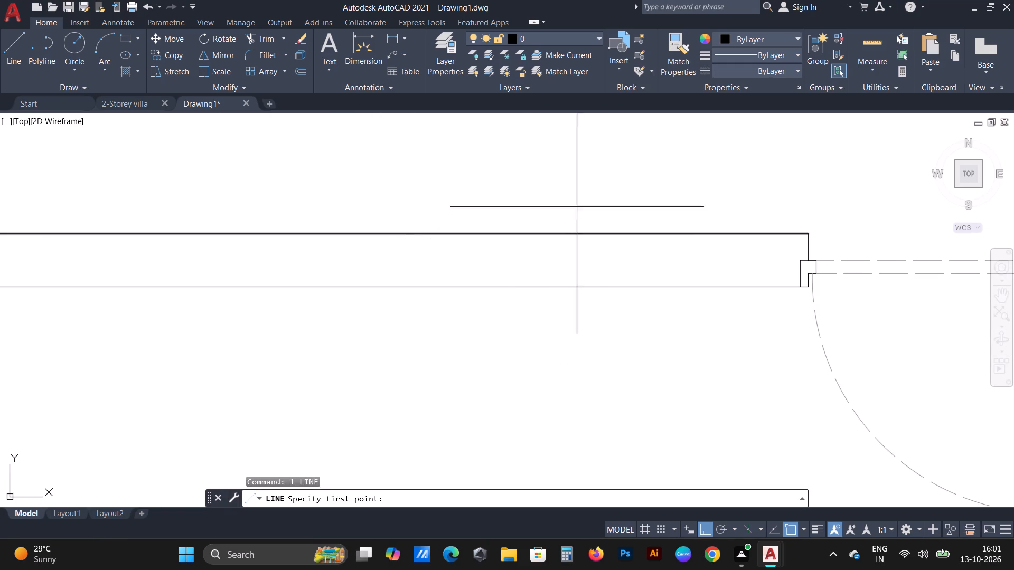
left_click(578, 187)
scroll(576, 248, "up", 2)
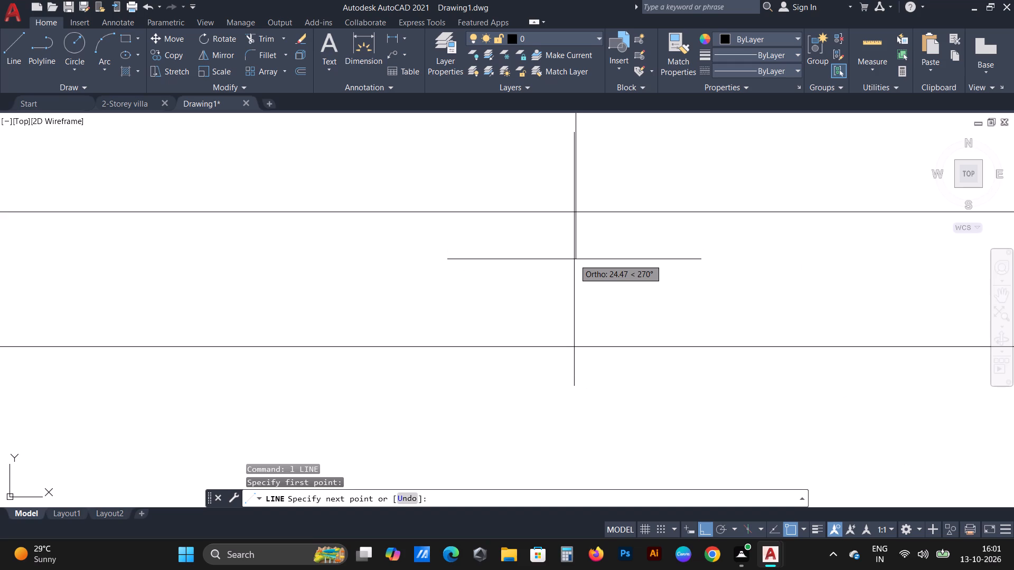
key("F8")
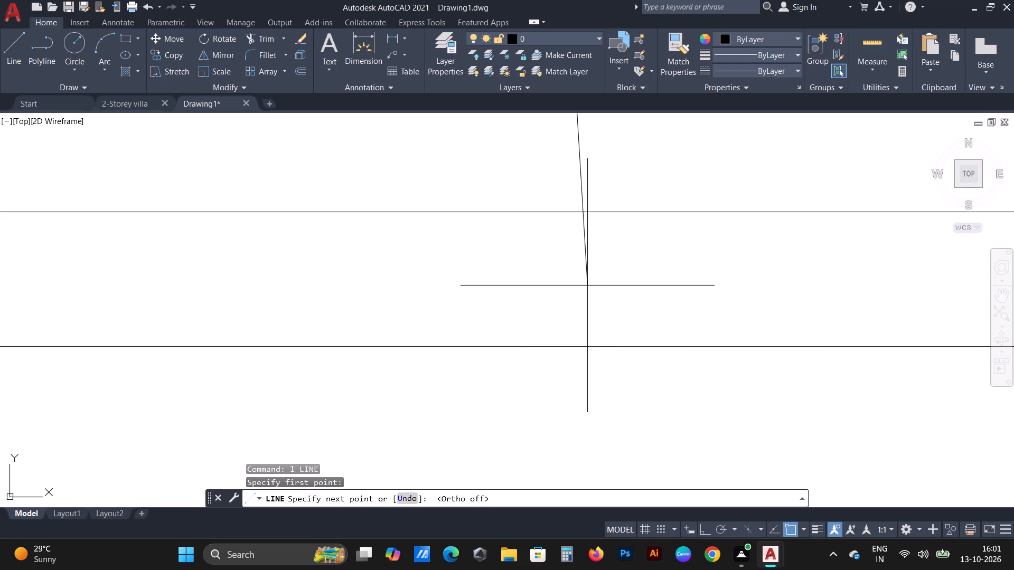
key("F8")
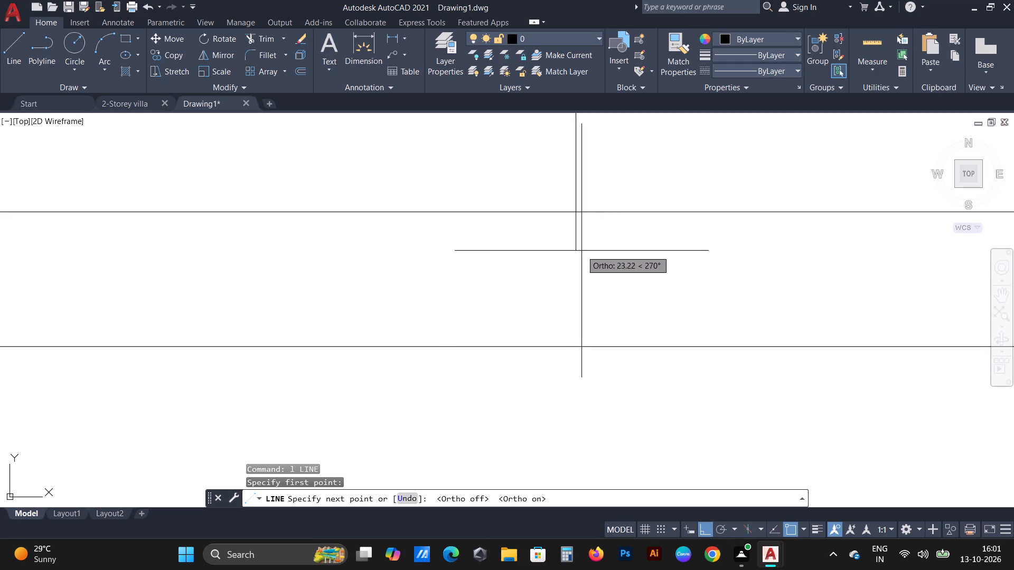
left_click(581, 251)
Continue the break line with a three-segment freehand zigzag and a vertical segment extending below the wall's lower line.
key("F8")
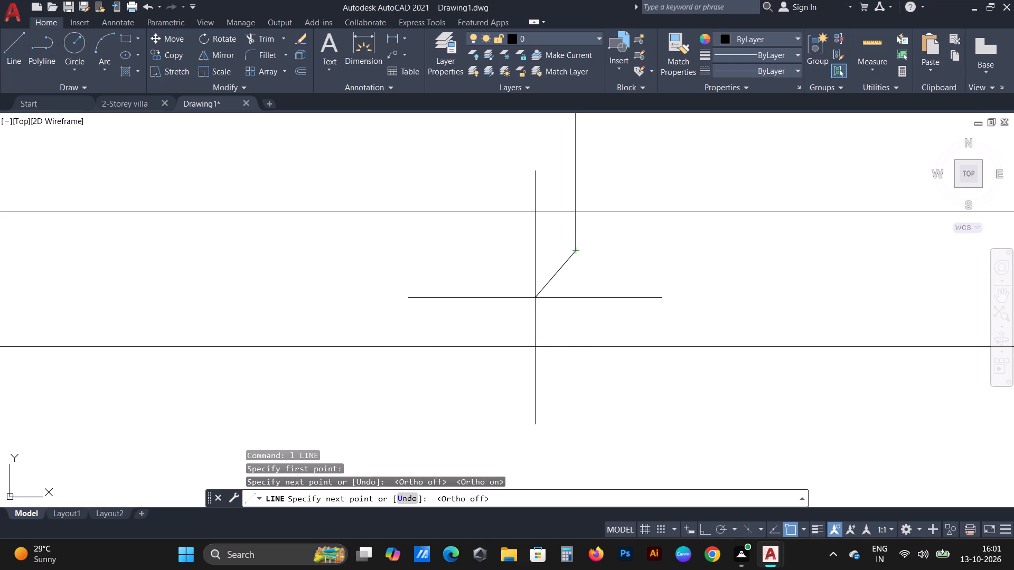
left_click(535, 298)
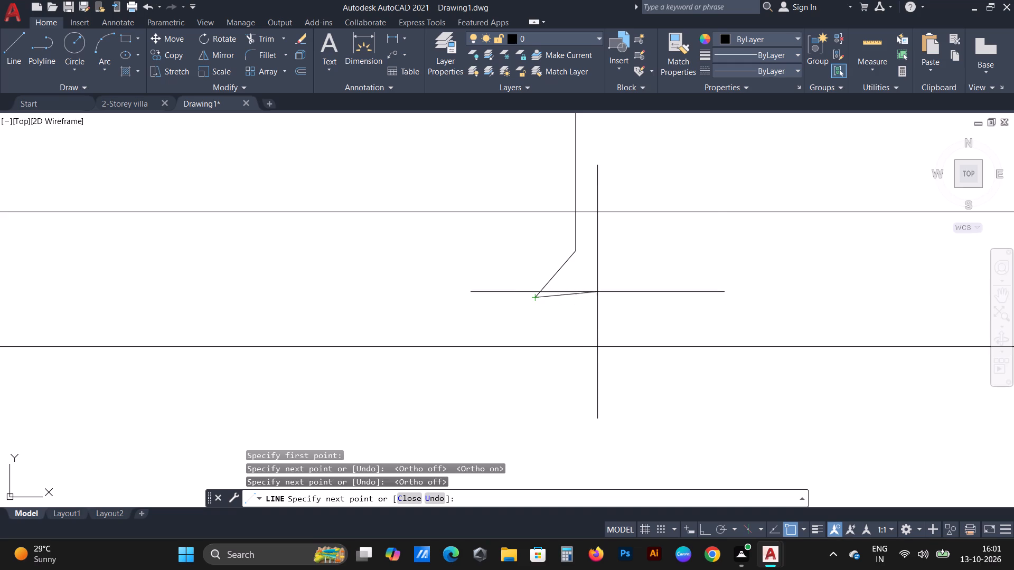
key("ctrl+z")
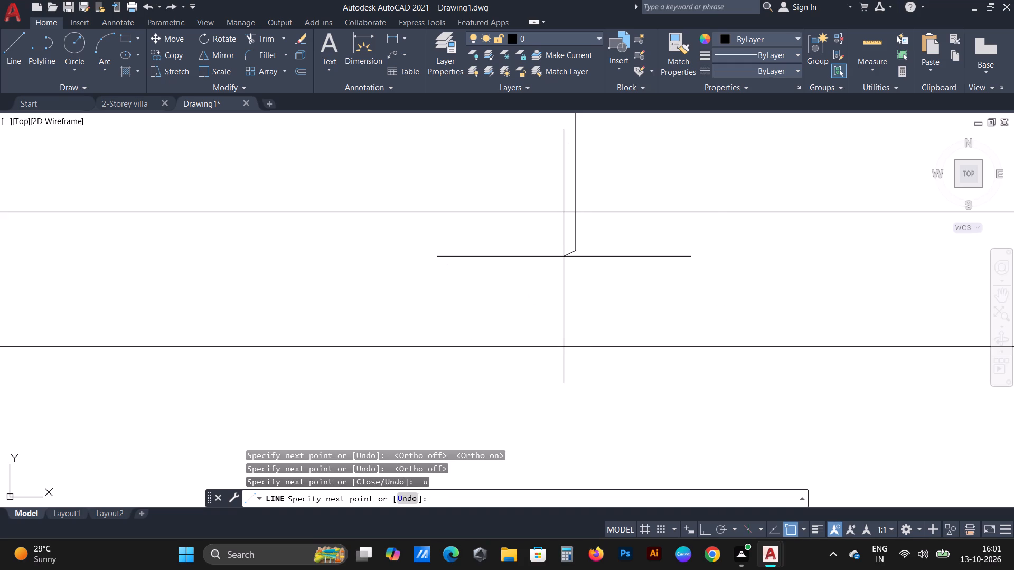
left_click(615, 262)
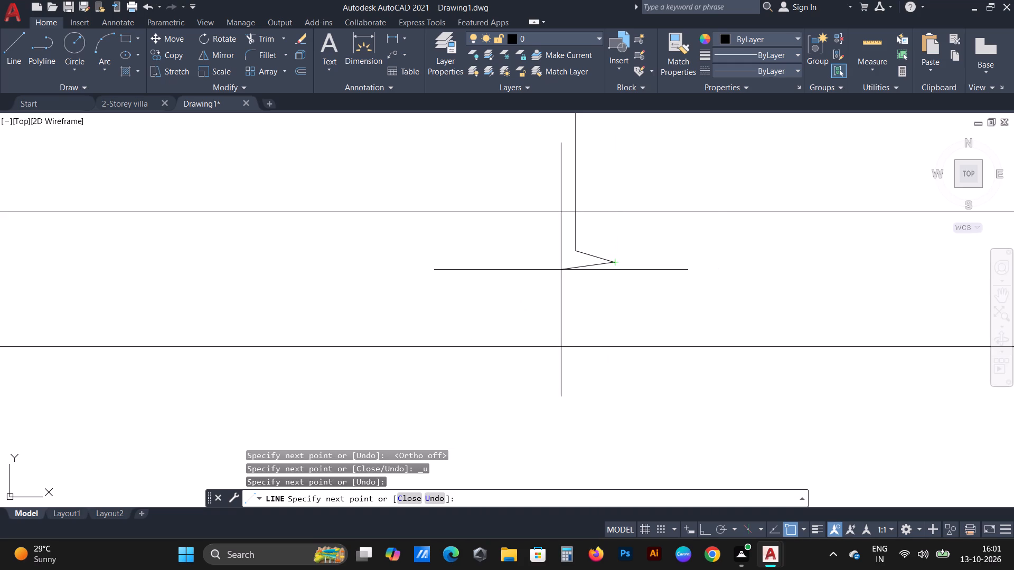
left_click(524, 274)
left_click(590, 293)
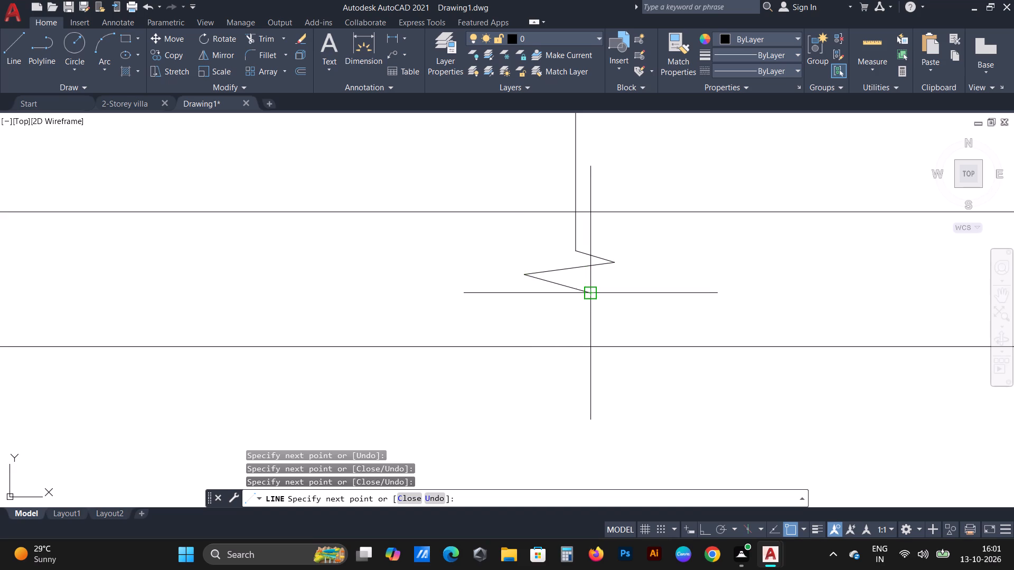
key("F8")
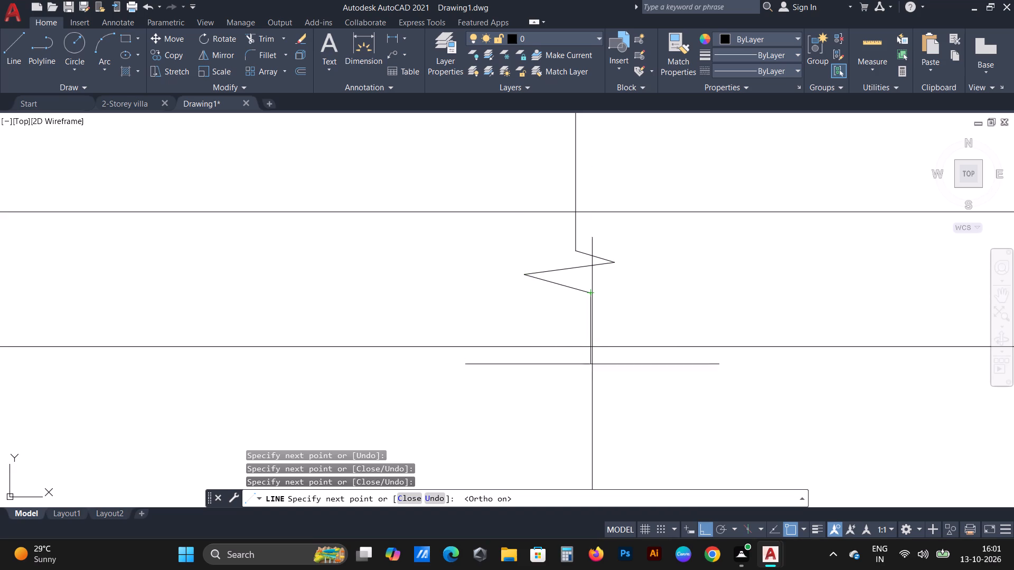
left_click(596, 432)
key("Escape")
Trim both left wall lines on the outer side of the break line, away from the doorway.
scroll(527, 234, "down", 3)
type("tr")
key("space")
left_click(454, 207)
left_click(405, 308)
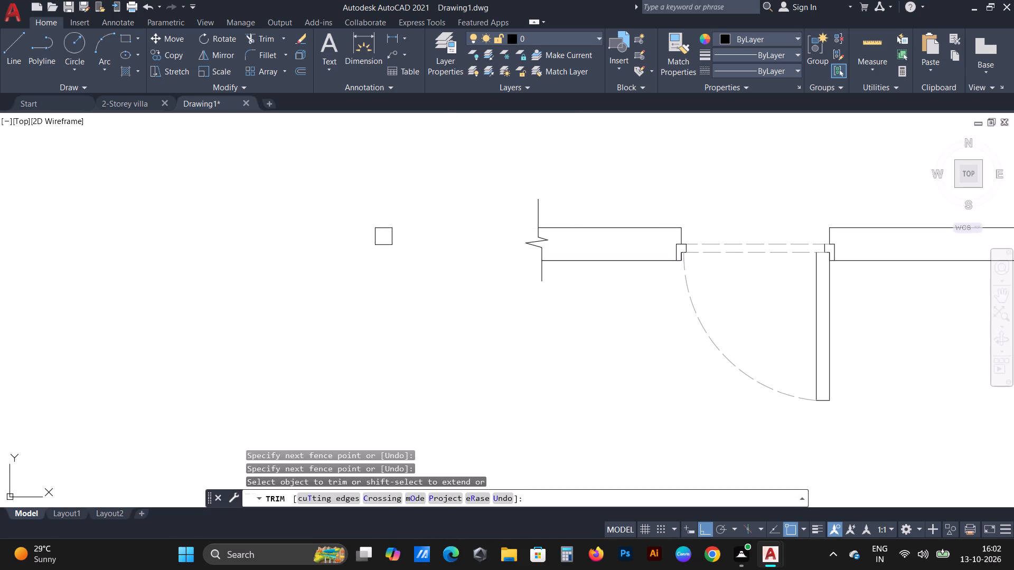
scroll(377, 217, "down", 2)
key("Escape")
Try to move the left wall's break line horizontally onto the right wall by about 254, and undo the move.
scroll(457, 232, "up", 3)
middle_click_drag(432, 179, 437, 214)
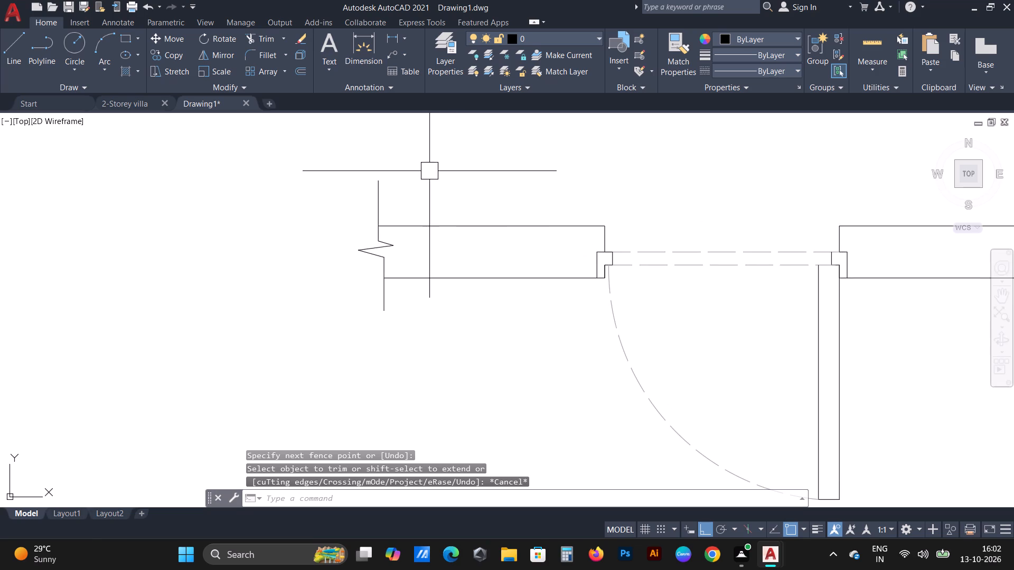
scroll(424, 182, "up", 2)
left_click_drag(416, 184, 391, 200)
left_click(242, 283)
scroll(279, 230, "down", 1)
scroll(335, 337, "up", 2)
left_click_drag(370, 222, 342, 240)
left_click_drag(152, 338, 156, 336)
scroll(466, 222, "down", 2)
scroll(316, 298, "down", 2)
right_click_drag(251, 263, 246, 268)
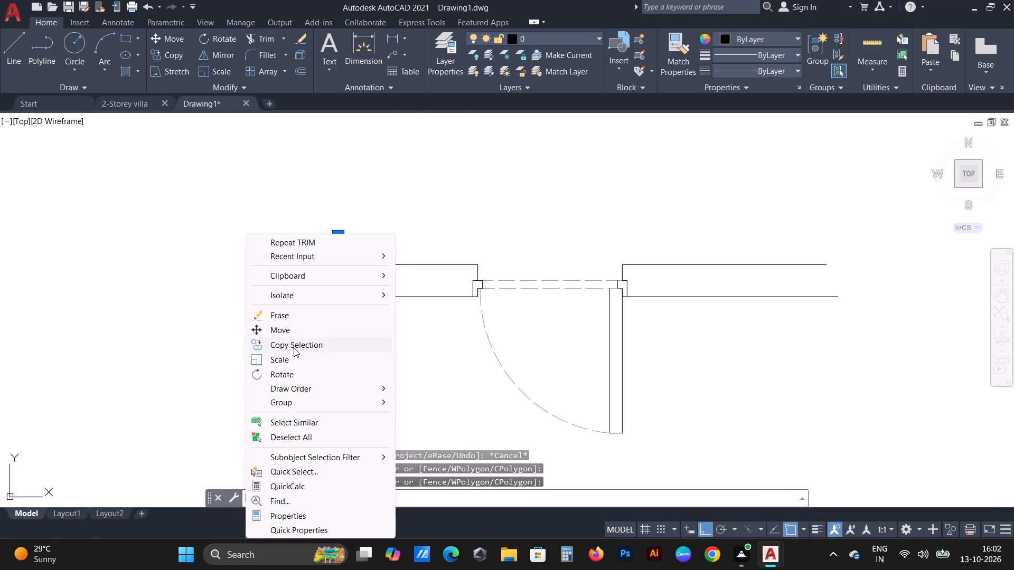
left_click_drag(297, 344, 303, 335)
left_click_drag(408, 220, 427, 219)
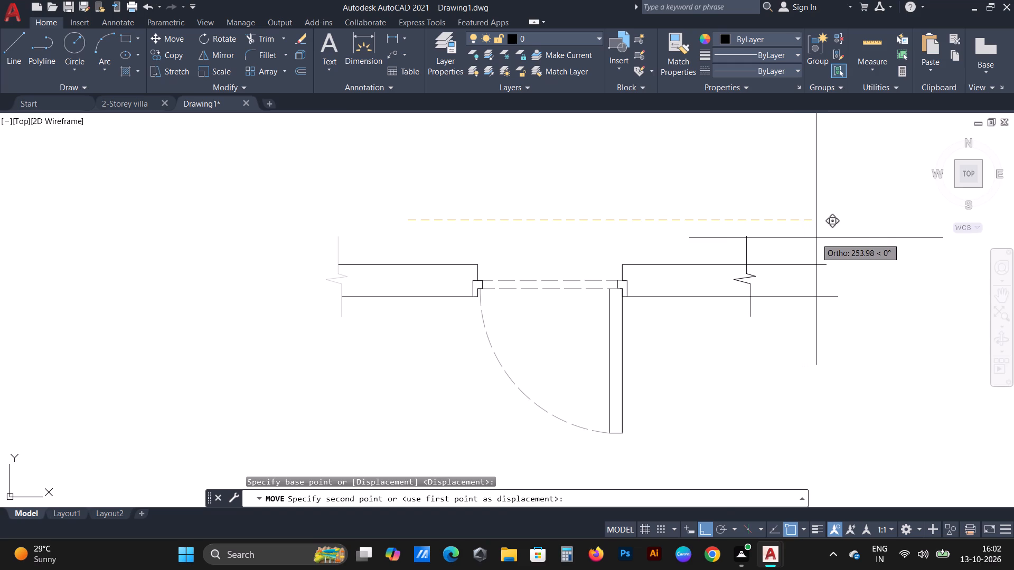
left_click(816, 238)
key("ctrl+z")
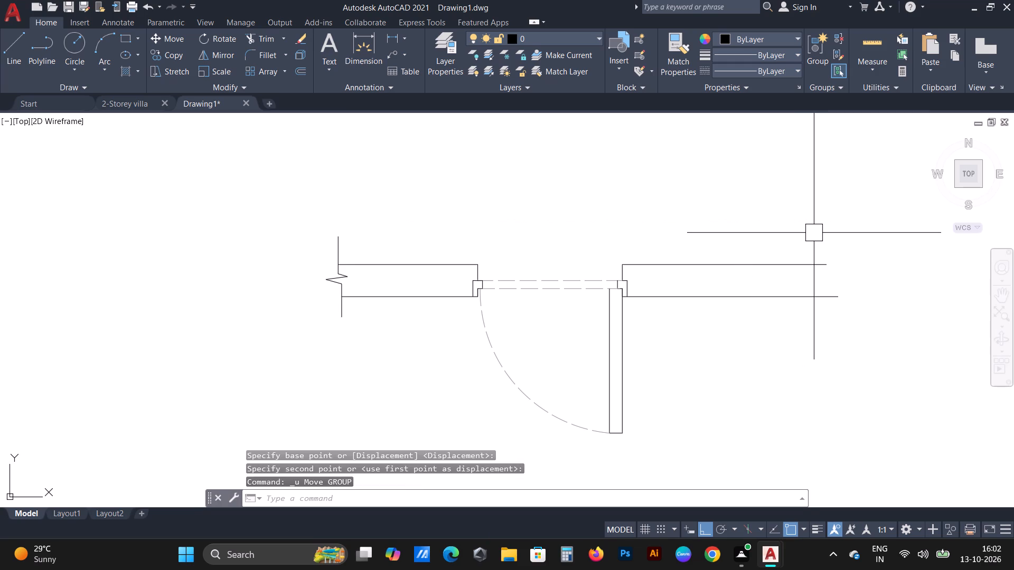
Copy the left wall's complete break line horizontally onto the right wall, around the middle of its length.
scroll(293, 238, "up", 2)
left_click(422, 246)
left_click(413, 254)
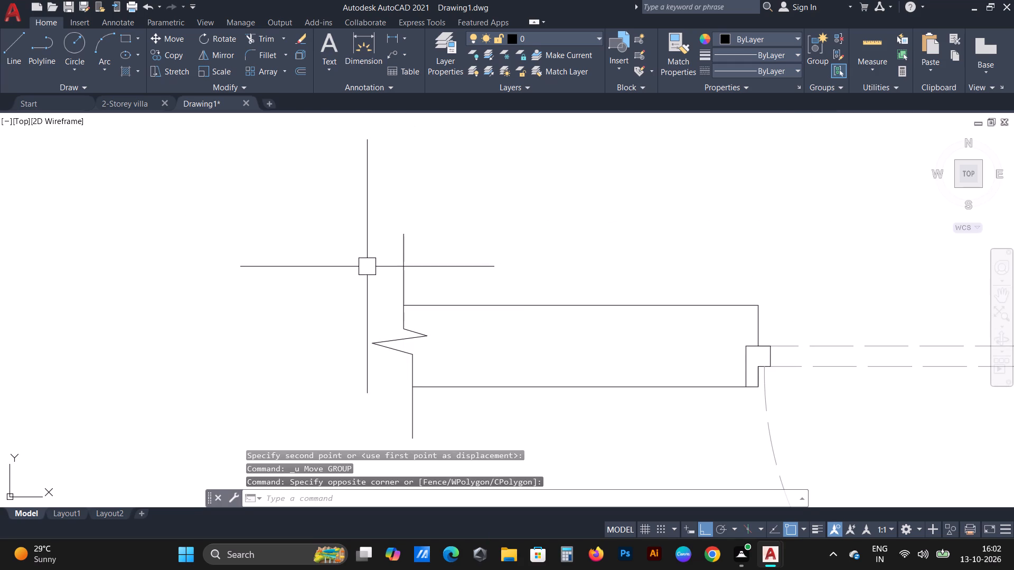
scroll(390, 259, "up", 2)
left_click_drag(494, 234, 447, 248)
left_click_drag(308, 279, 309, 273)
scroll(331, 193, "down", 2)
scroll(380, 304, "up", 2)
left_click_drag(398, 335, 377, 312)
left_click(268, 263)
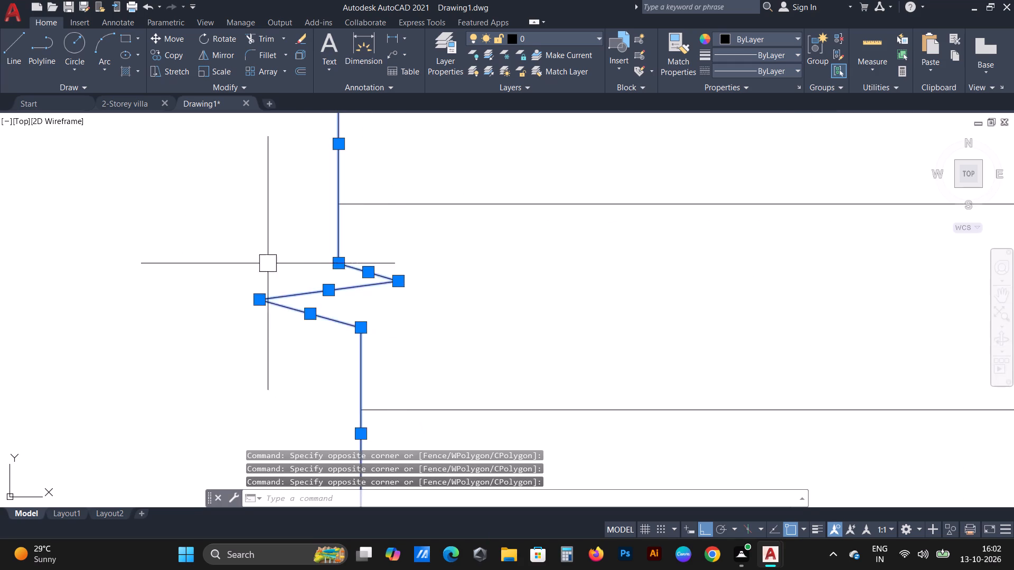
scroll(287, 202, "down", 2)
right_click(113, 264)
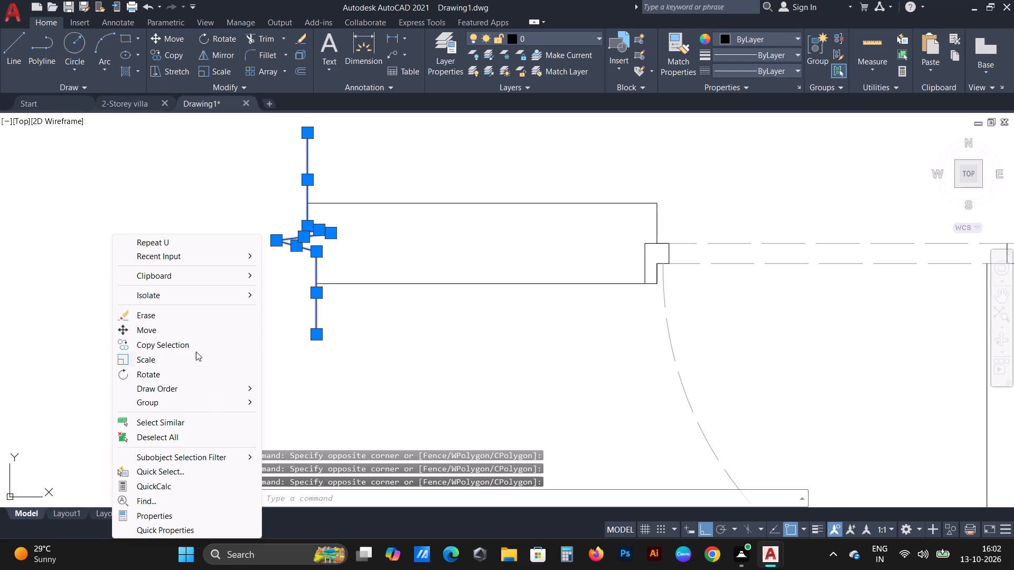
left_click(195, 346)
left_click_drag(311, 207, 306, 207)
scroll(173, 204, "down", 2)
scroll(603, 221, "up", 2)
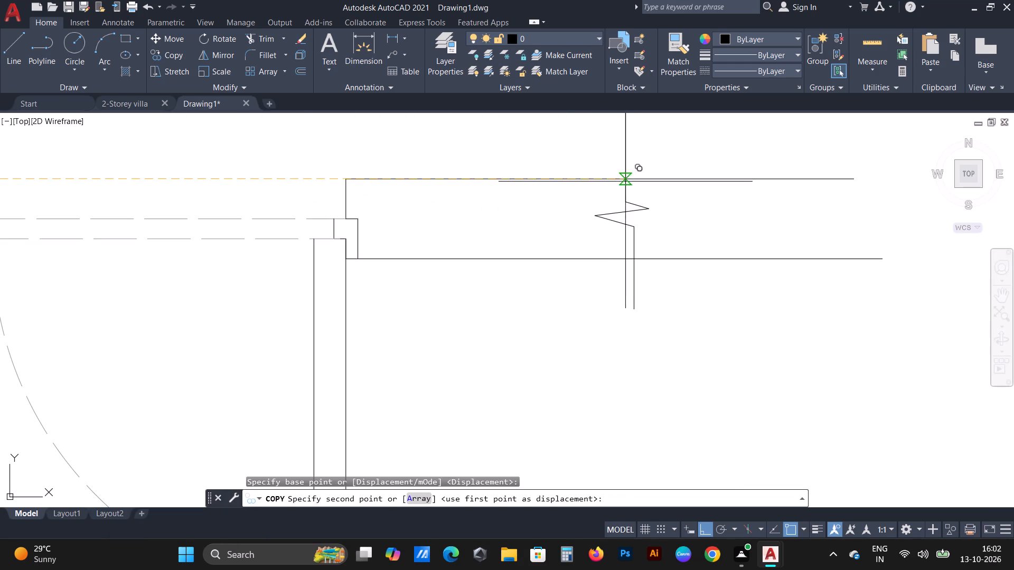
left_click(625, 182)
key("Escape")
Trim both right wall lines on the outer side of the copied break line.
scroll(484, 211, "down", 2)
middle_click_drag(617, 287, 637, 331)
type("tr")
key("space")
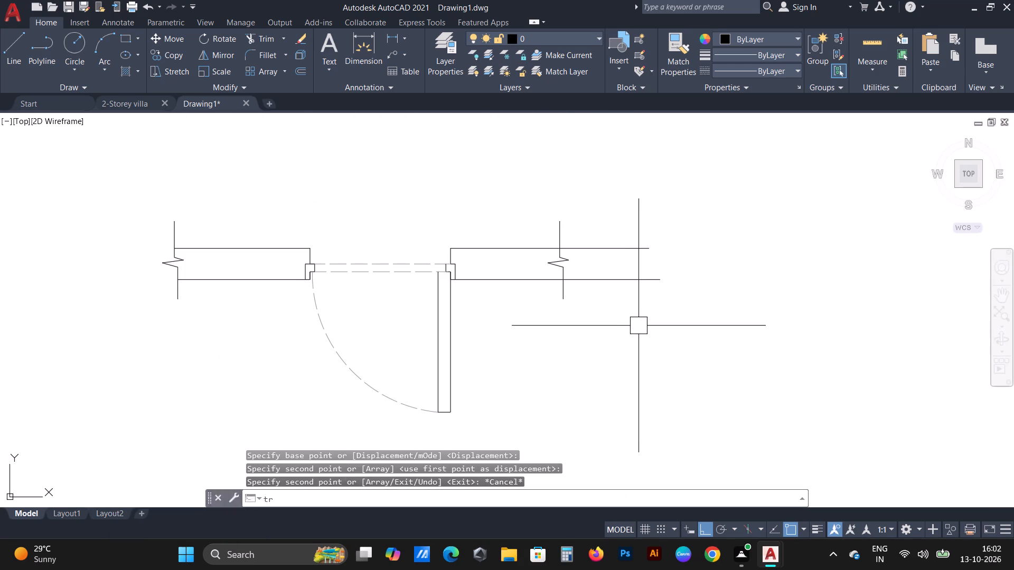
left_click(636, 249)
left_click(623, 291)
left_click(609, 256)
scroll(709, 298, "down", 1)
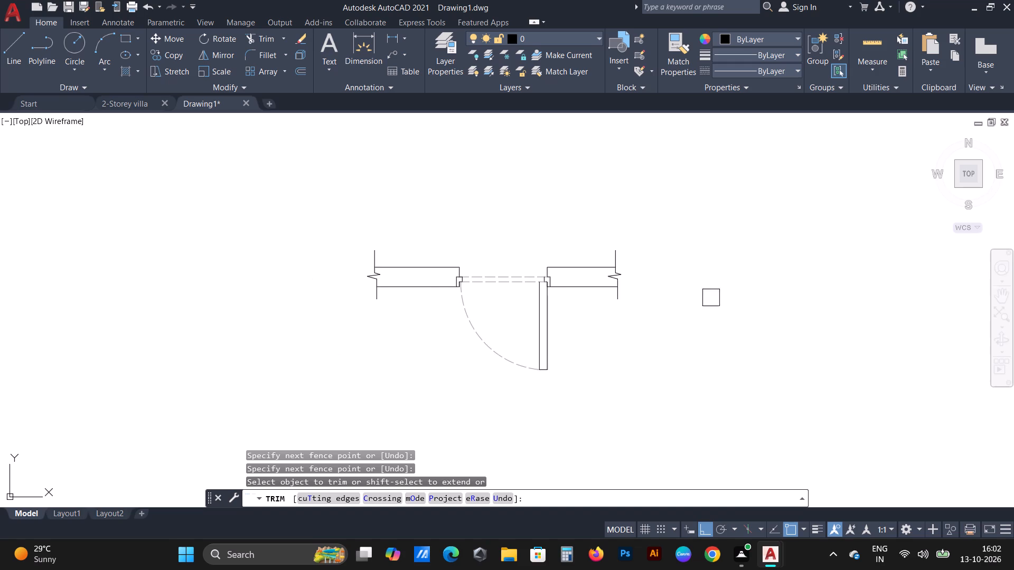
middle_click_drag(769, 317, 671, 335)
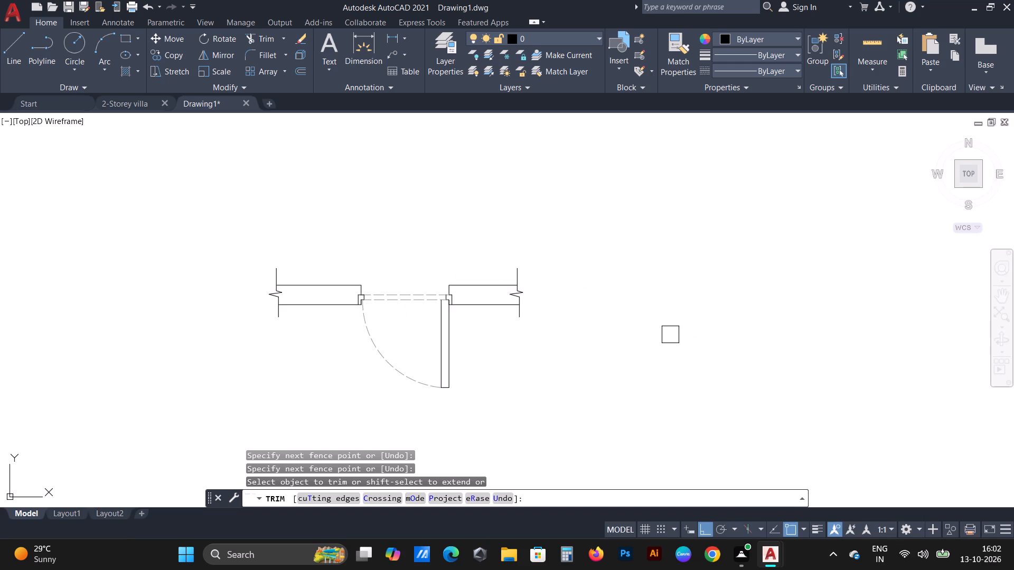
key("Escape")
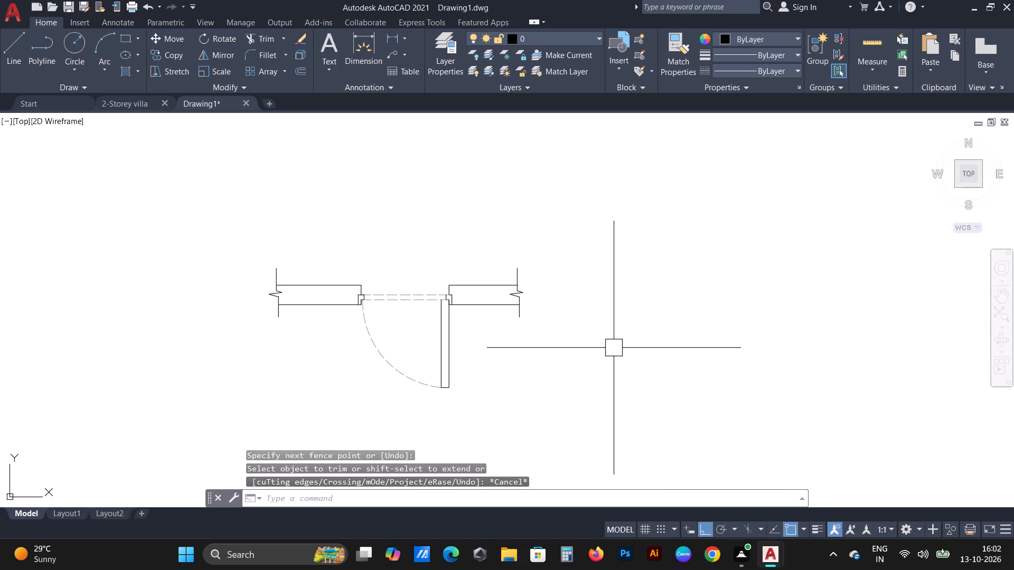
Move the left wall's break line horizontally along the wall's upper line, closer to the doorway.
scroll(356, 300, "up", 4)
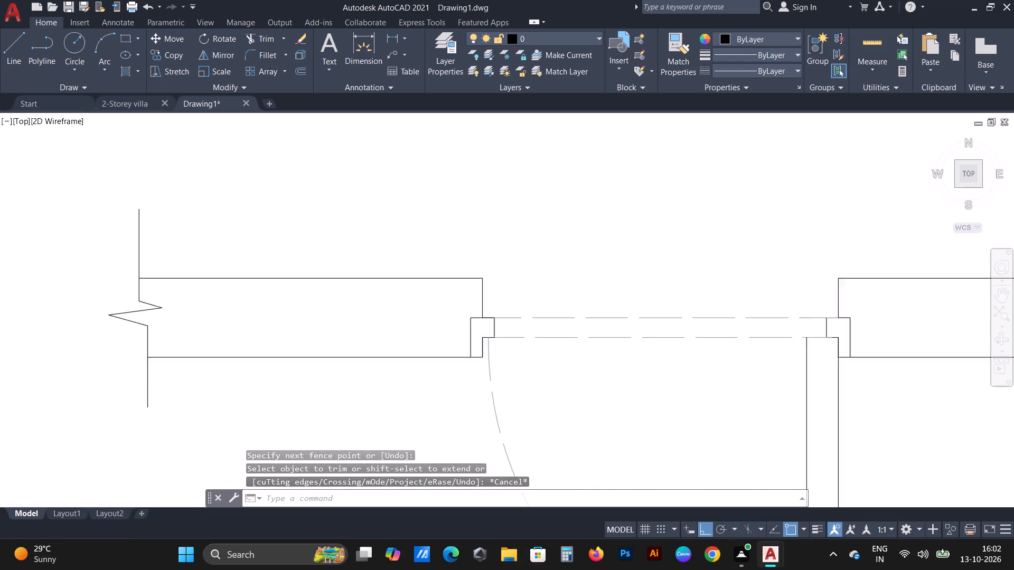
middle_click_drag(89, 323, 266, 300)
left_click_drag(396, 315, 361, 290)
left_click(237, 263)
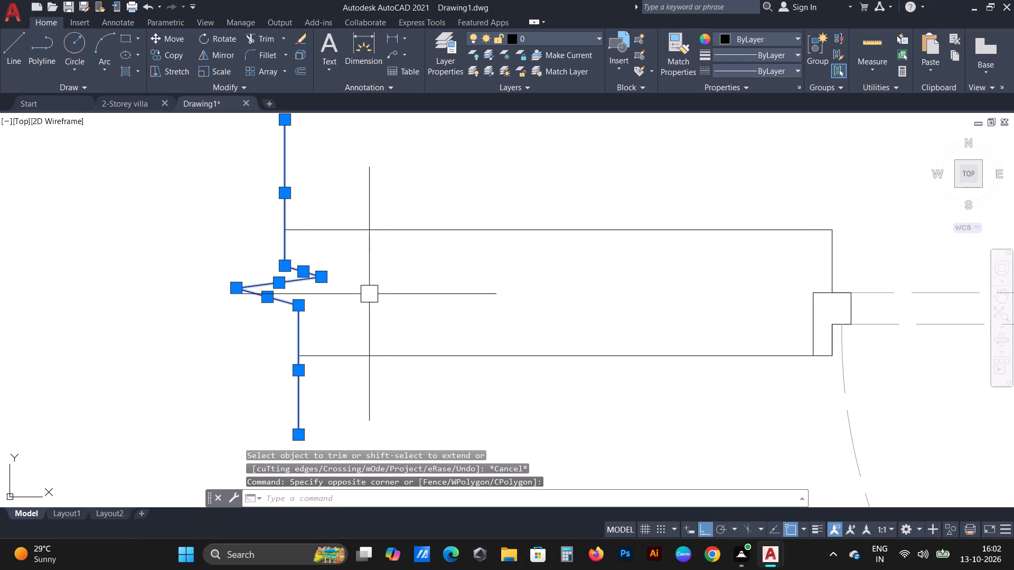
type("m")
key("space")
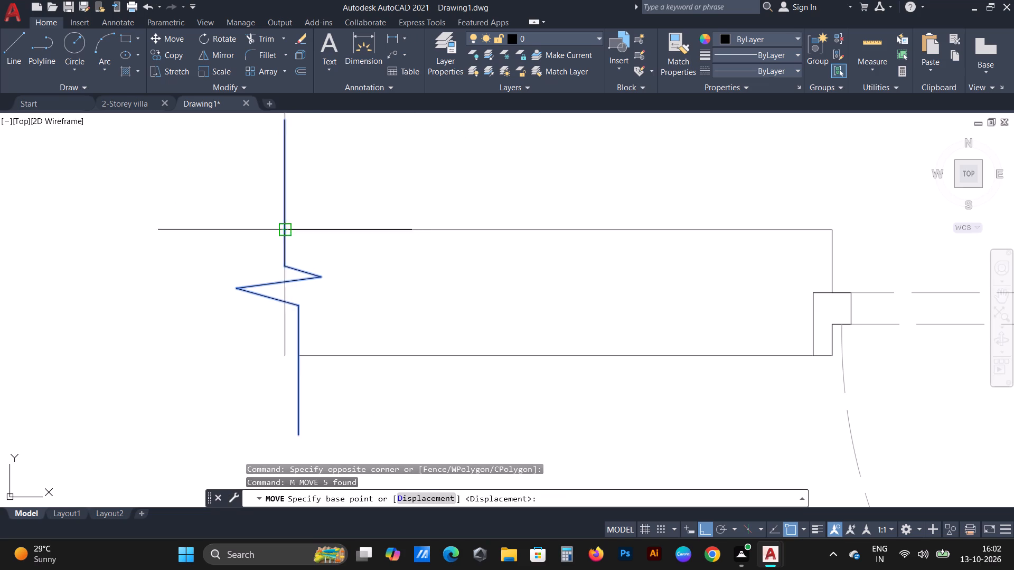
left_click(279, 224)
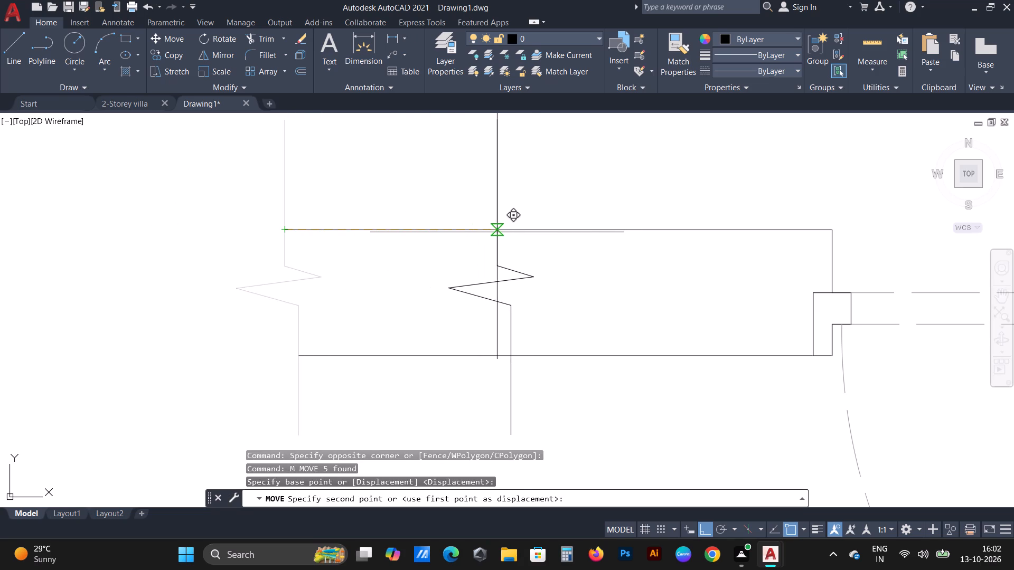
left_click(497, 232)
scroll(236, 223, "down", 2)
scroll(292, 259, "up", 2)
key("Escape")
Trim both left wall lines on the outer side of the relocated break line.
type("tr")
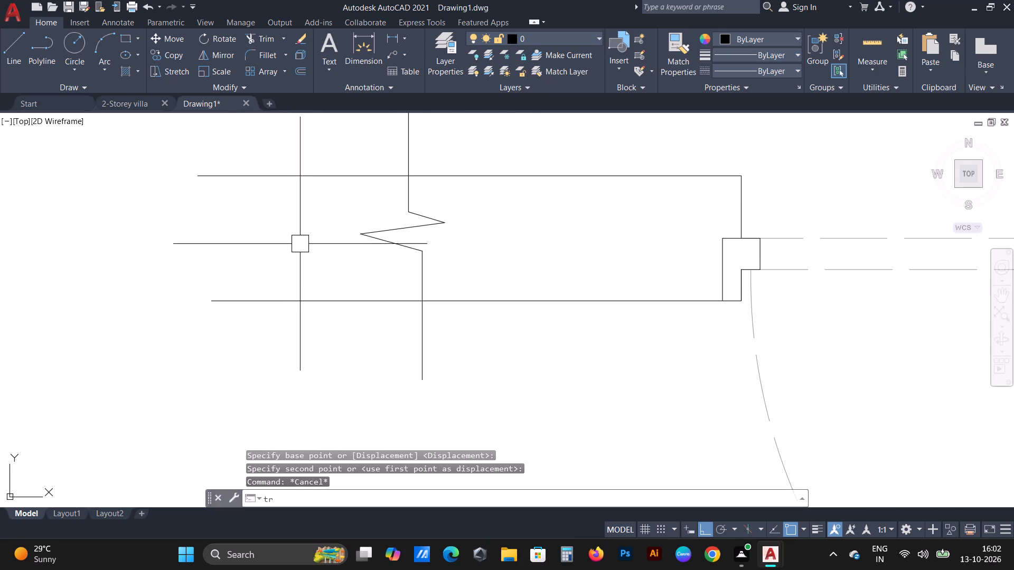
key("space")
left_click(316, 175)
left_click(298, 296)
scroll(186, 302, "down", 3)
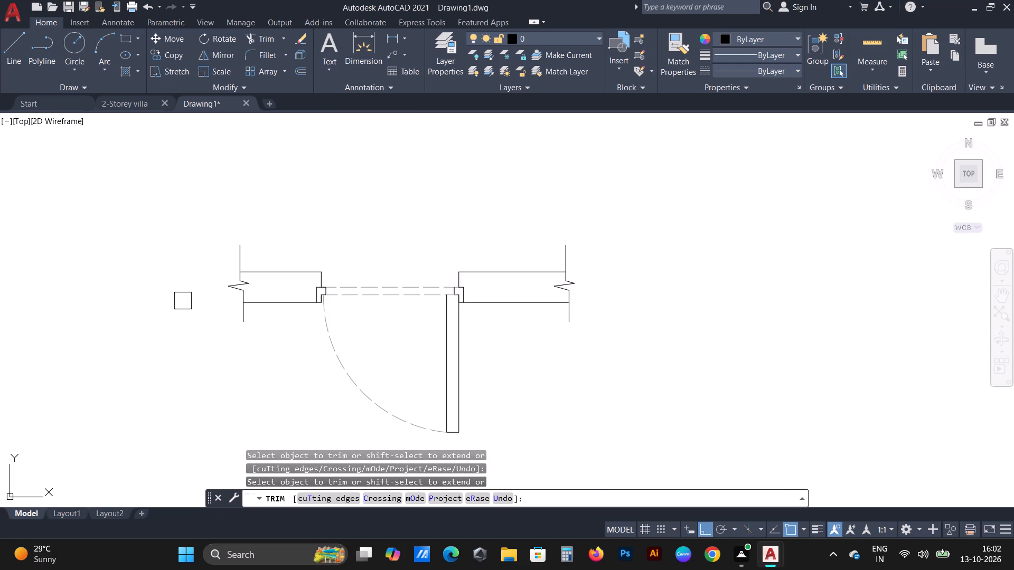
key("Escape")
Move the right wall's complete break line horizontally a short distance towards the doorway.
scroll(541, 281, "up", 2)
scroll(604, 289, "up", 1)
left_click_drag(708, 276, 678, 277)
left_click(480, 305)
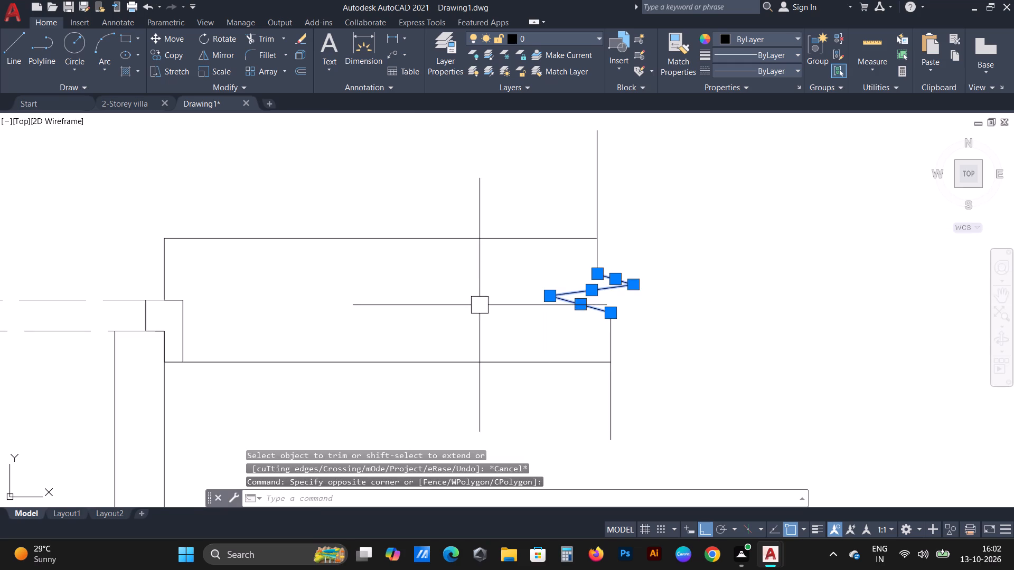
left_click(643, 211)
left_click(528, 182)
left_click_drag(659, 413, 647, 416)
left_click(555, 429)
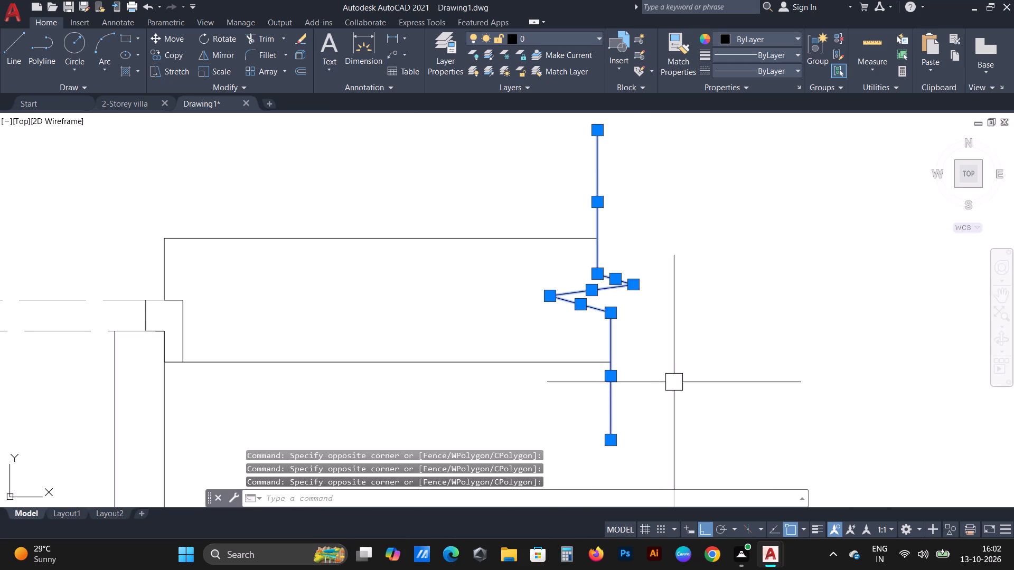
key("m")
key("space")
left_click(787, 283)
left_click(734, 287)
key("Escape")
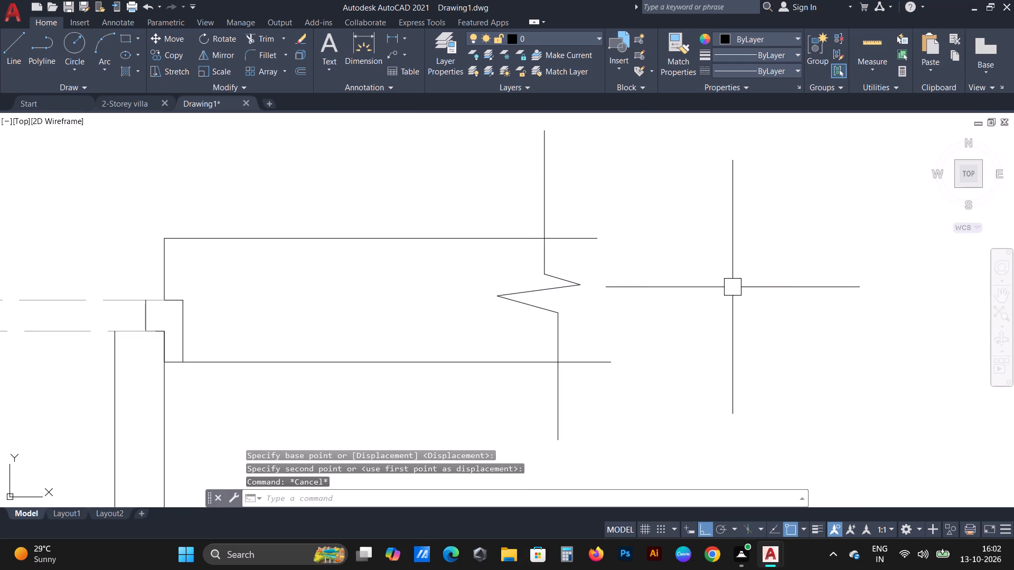
Trim both right wall lines where they project beyond the moved break line.
type("tr")
key("space")
left_click_drag(578, 237, 585, 239)
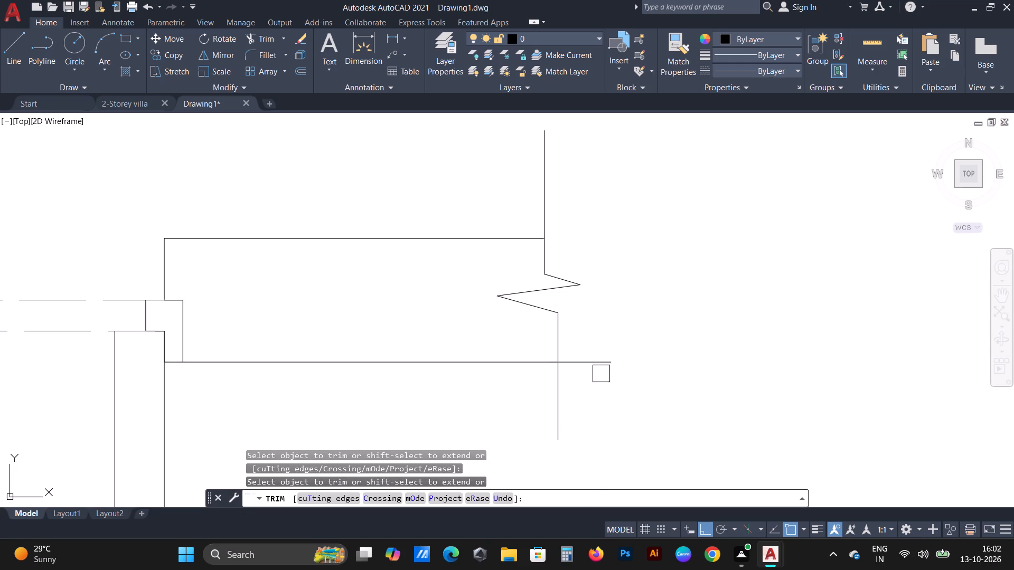
left_click(594, 371)
left_click(586, 341)
key("Escape")
scroll(631, 331, "down", 3)
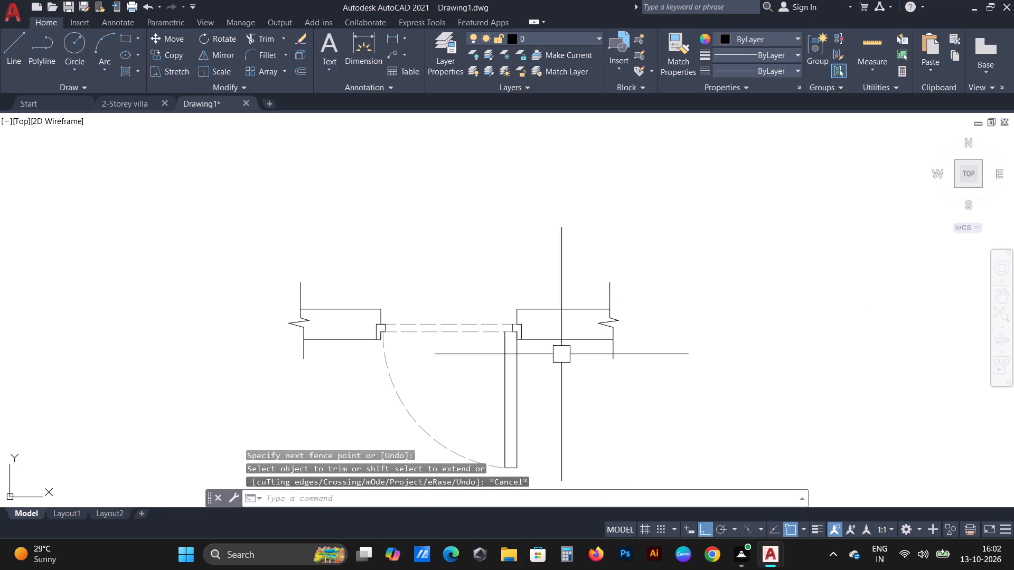
Move the right wall's break line slightly closer to the doorway along the horizontal.
scroll(579, 373, "up", 1)
scroll(667, 304, "up", 2)
left_click(666, 243)
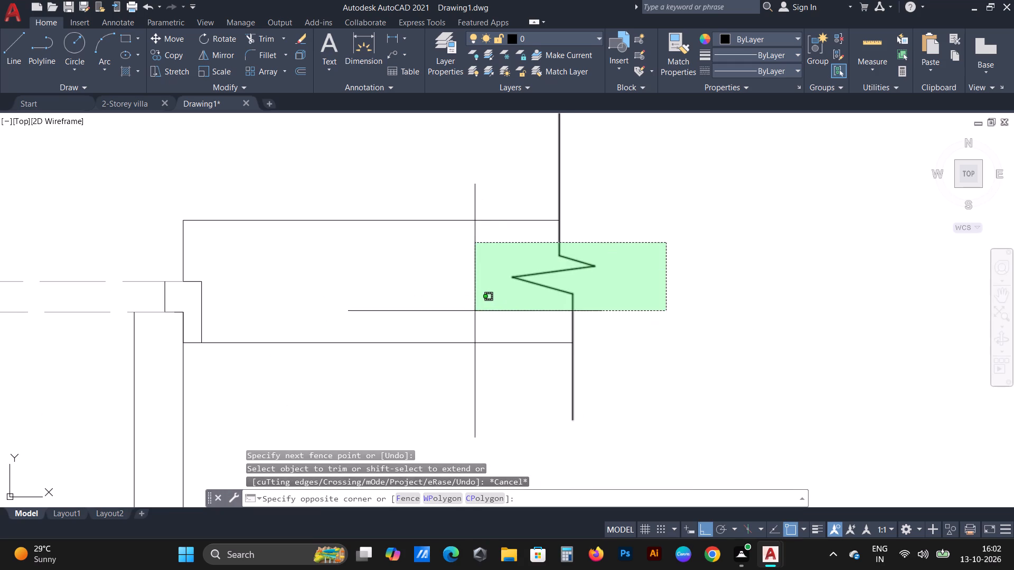
left_click(475, 311)
type("m")
key("space")
left_click(920, 346)
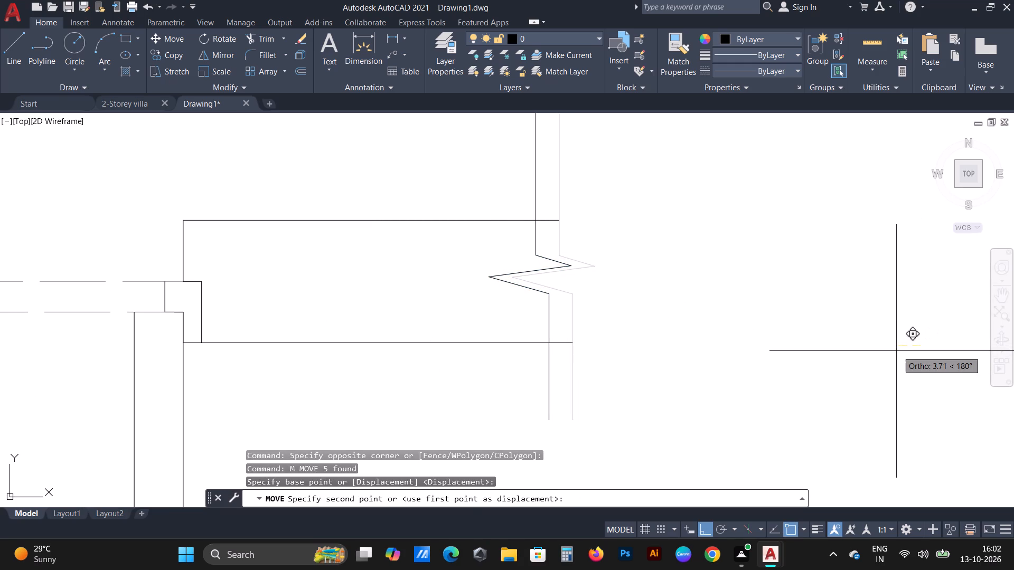
left_click(890, 353)
key("Escape")
Trim the two right wall line ends extending past the shifted break line.
type("tr")
key("space")
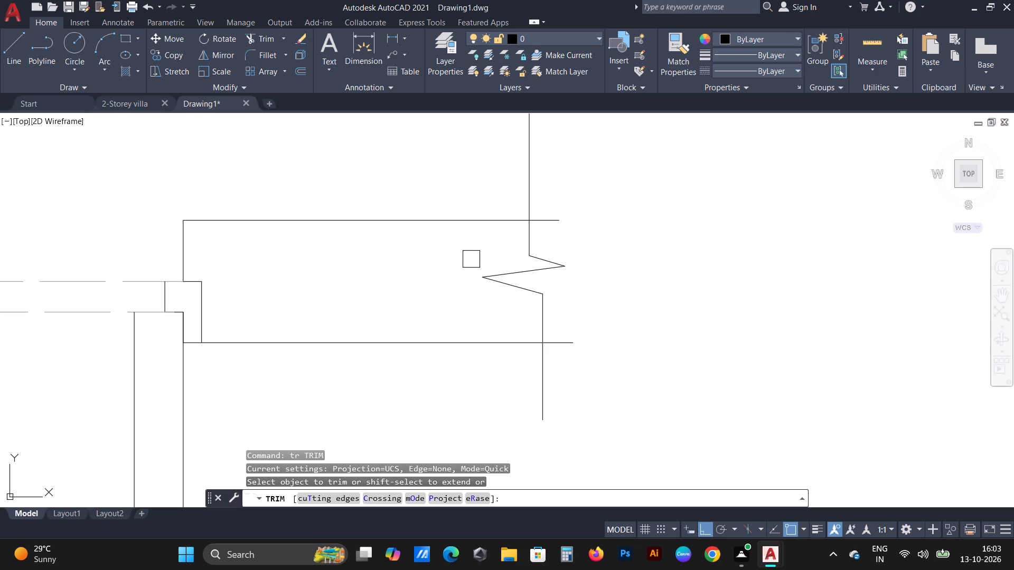
left_click(559, 222)
left_click(560, 341)
key("Escape")
scroll(707, 350, "down", 3)
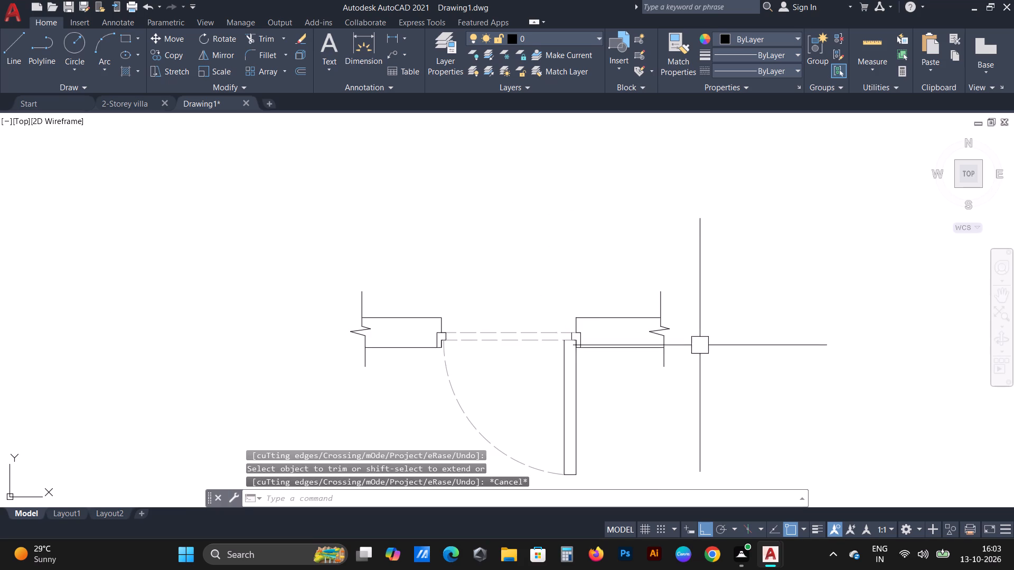
Move the right wall's break line horizontally about 3.75 further towards the doorway.
scroll(695, 336, "up", 2)
left_click_drag(688, 302, 674, 309)
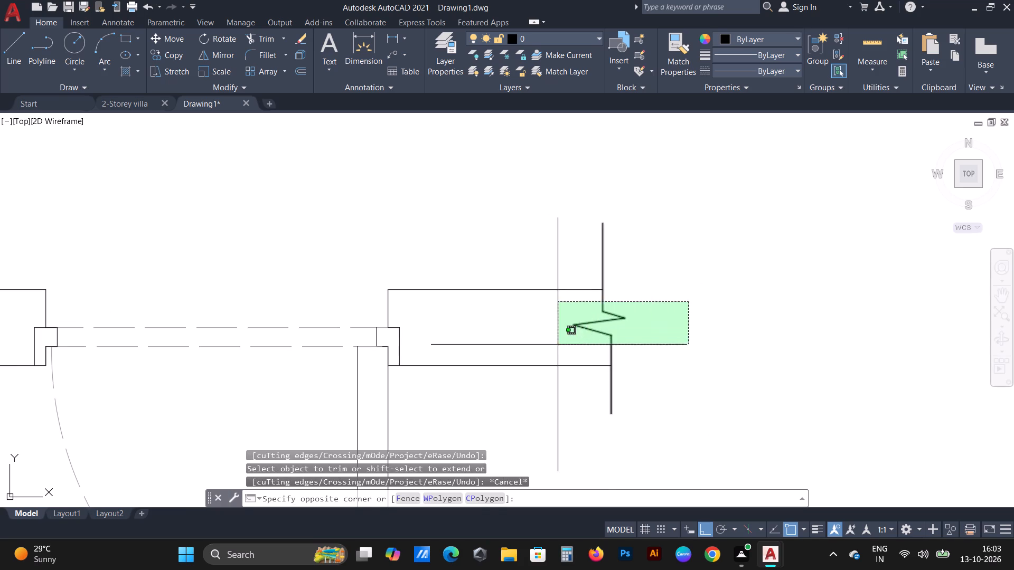
left_click(558, 345)
type("m")
key("space")
left_click(819, 319)
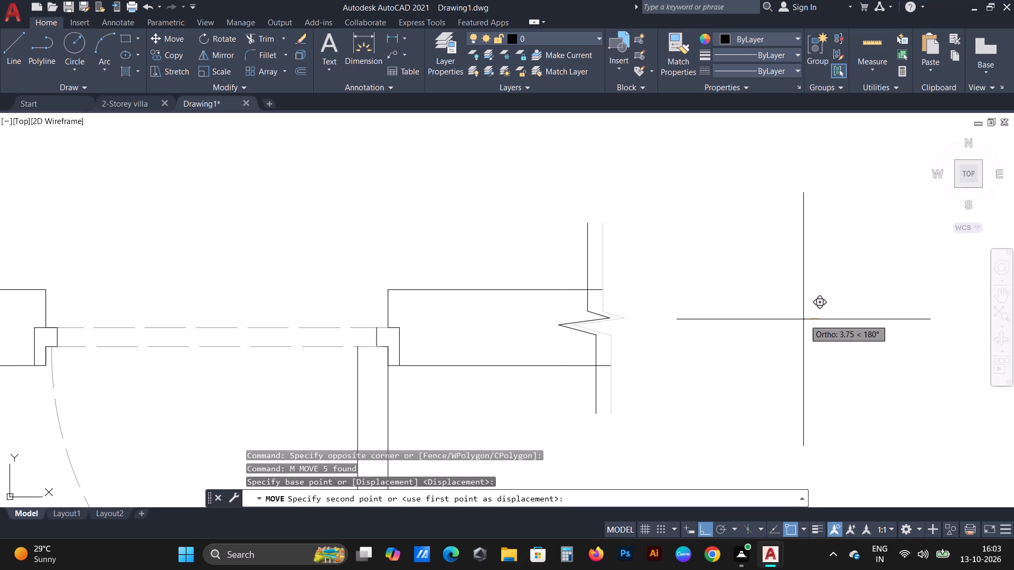
left_click(803, 319)
scroll(744, 323, "down", 2)
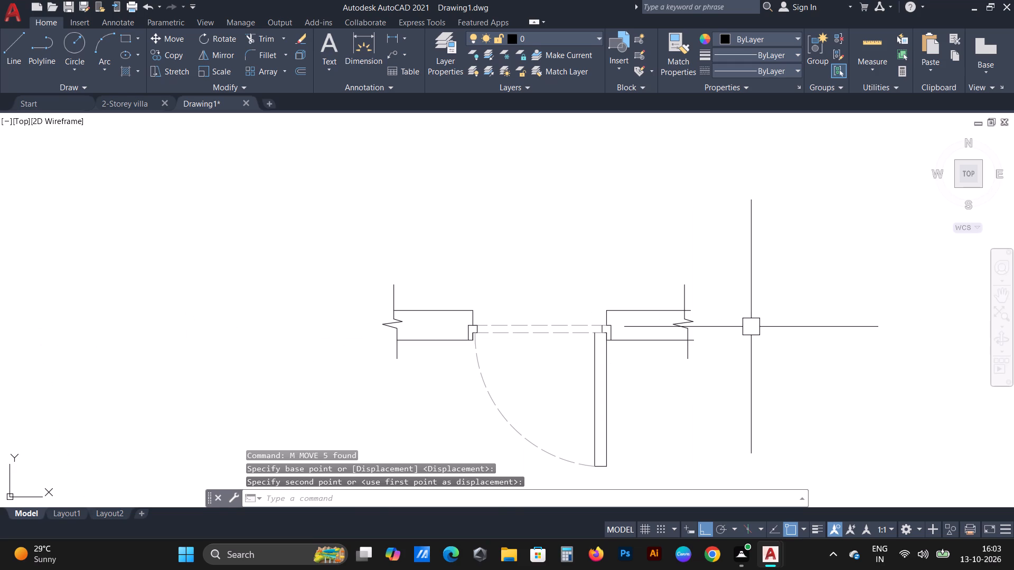
Trim the upper and lower right wall lines on the outer side of the break line.
key("Escape")
key("t")
type("r")
key("space")
scroll(725, 322, "up", 3)
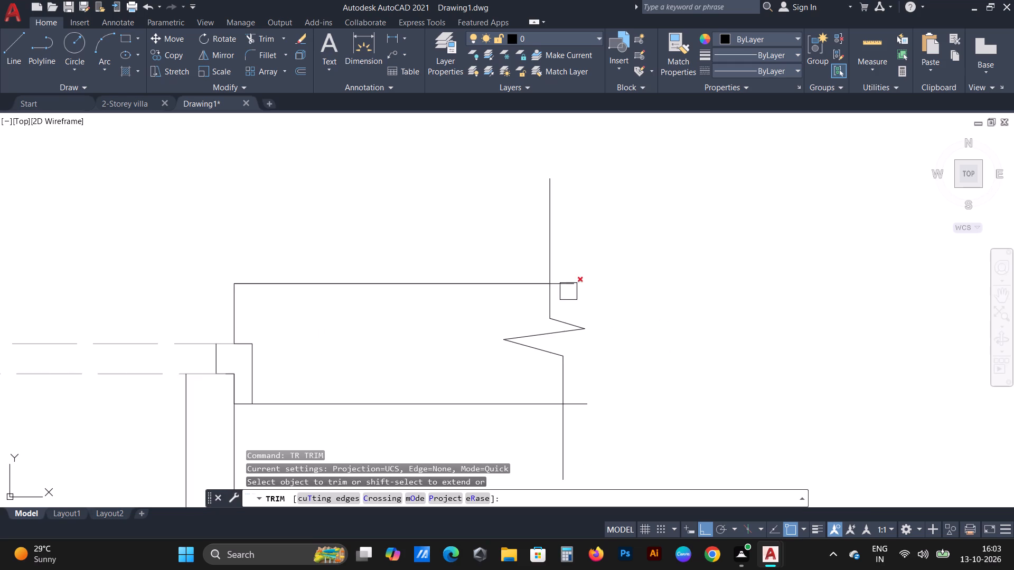
scroll(568, 291, "up", 1)
left_click(570, 287)
scroll(637, 362, "down", 1)
scroll(632, 407, "up", 1)
left_click(586, 441)
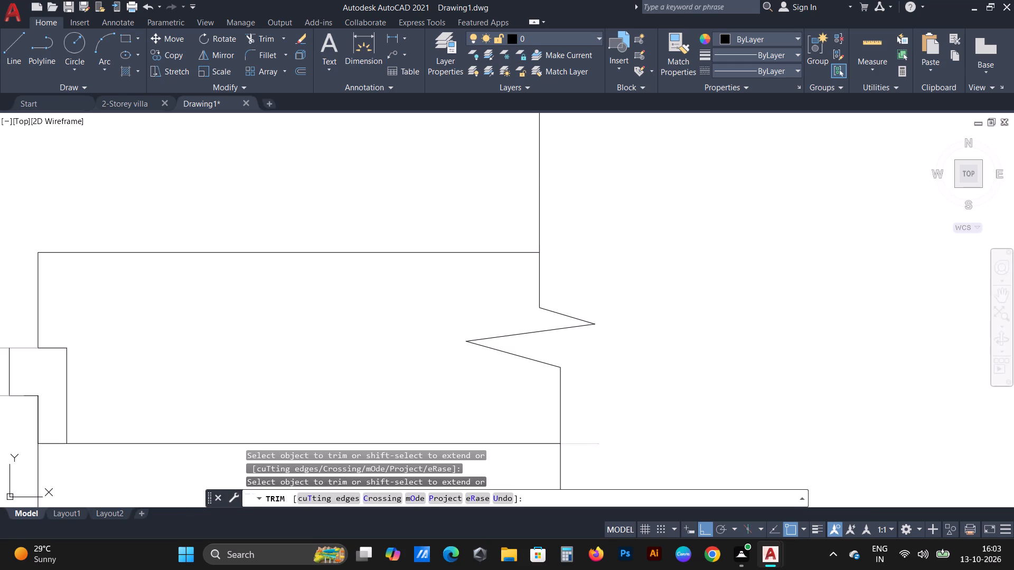
scroll(756, 383, "down", 2)
key("Escape")
Draw a long horizontal line in the empty space to the right of the door plan.
scroll(361, 331, "down", 2)
middle_click_drag(564, 348, 738, 373)
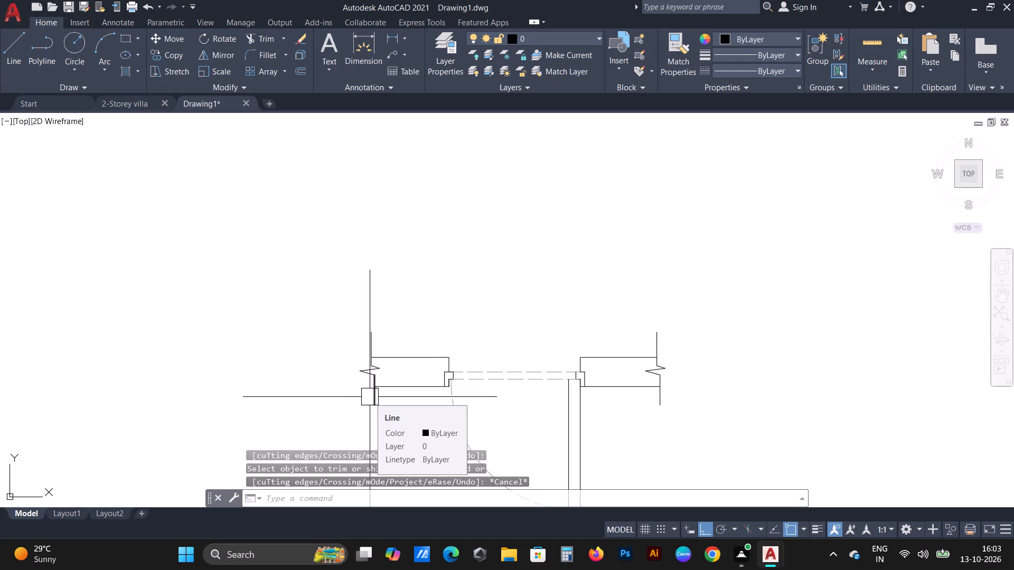
scroll(732, 309, "down", 2)
middle_click_drag(690, 300, 501, 300)
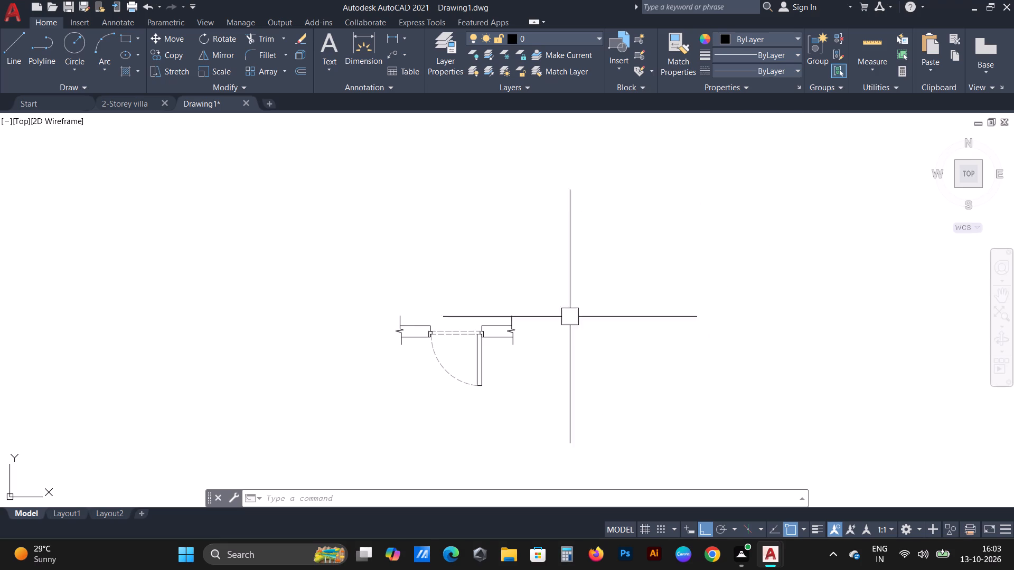
scroll(556, 329, "up", 2)
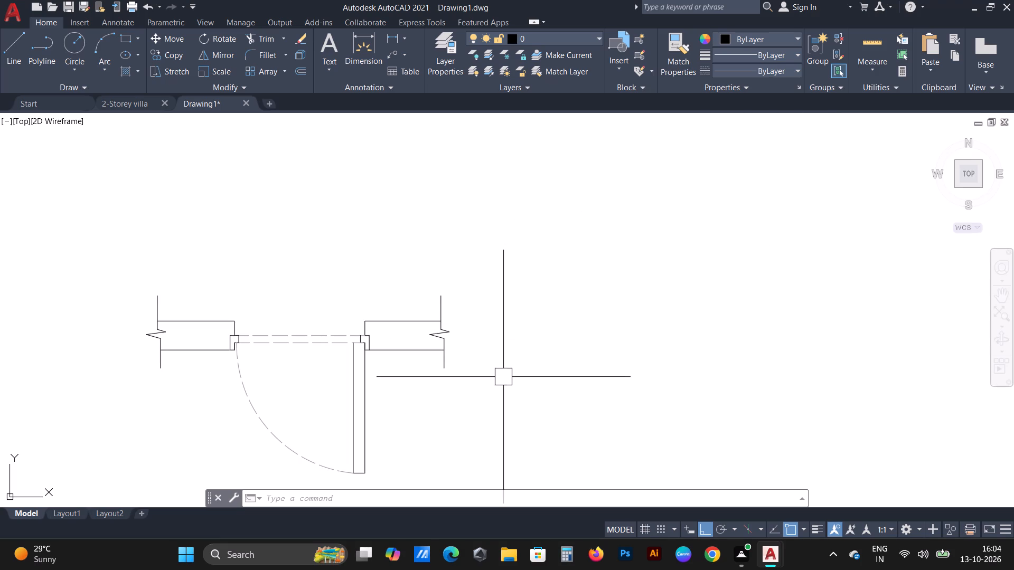
scroll(558, 287, "down", 1)
middle_click_drag(413, 374, 260, 354)
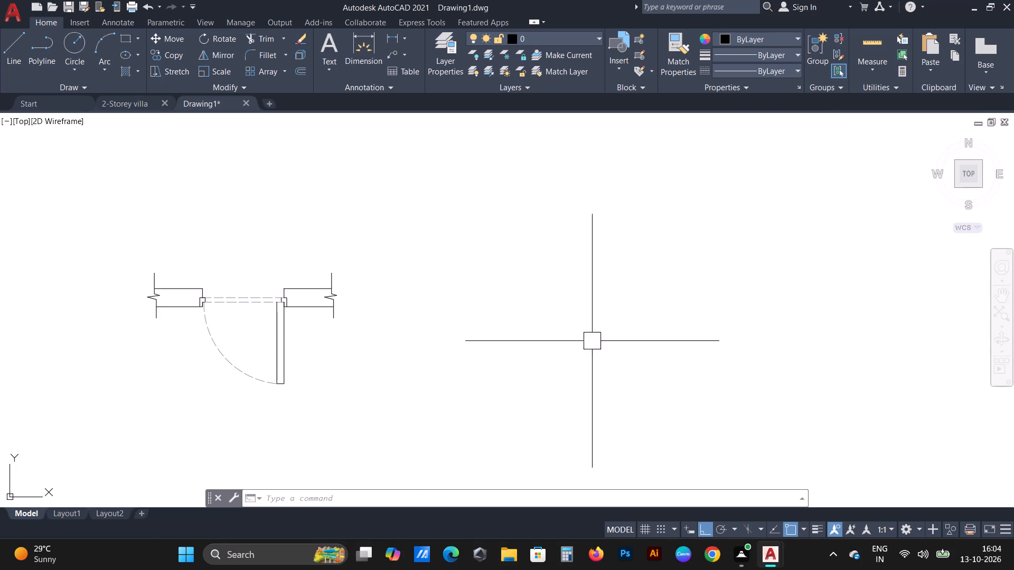
type("l")
key("space")
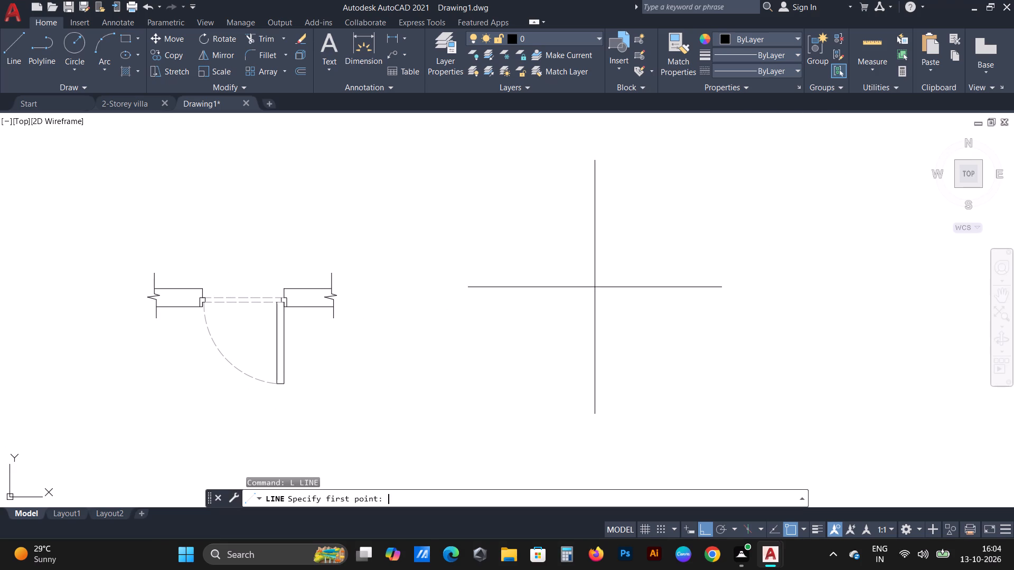
left_click(527, 340)
left_click(800, 347)
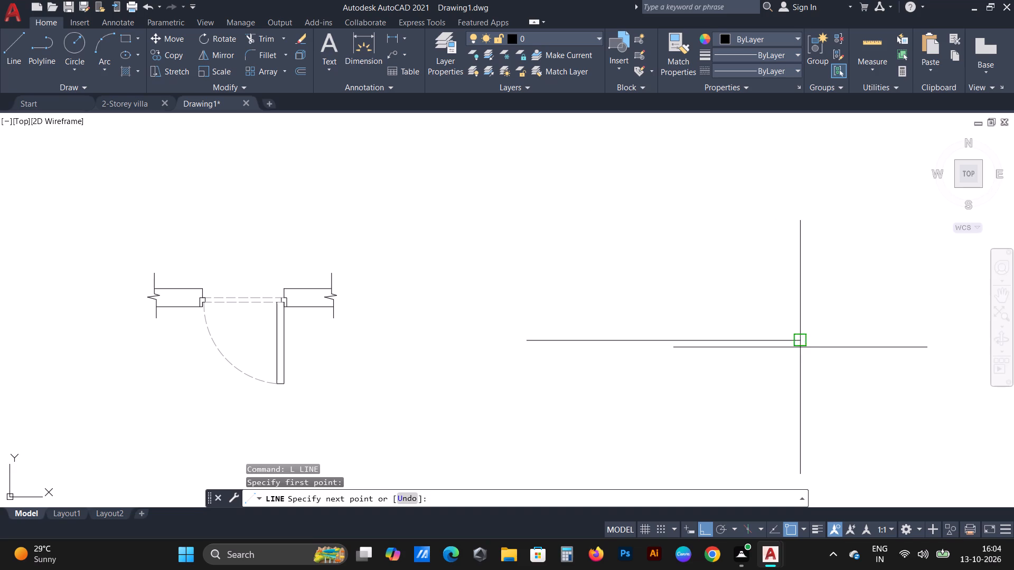
key("Escape")
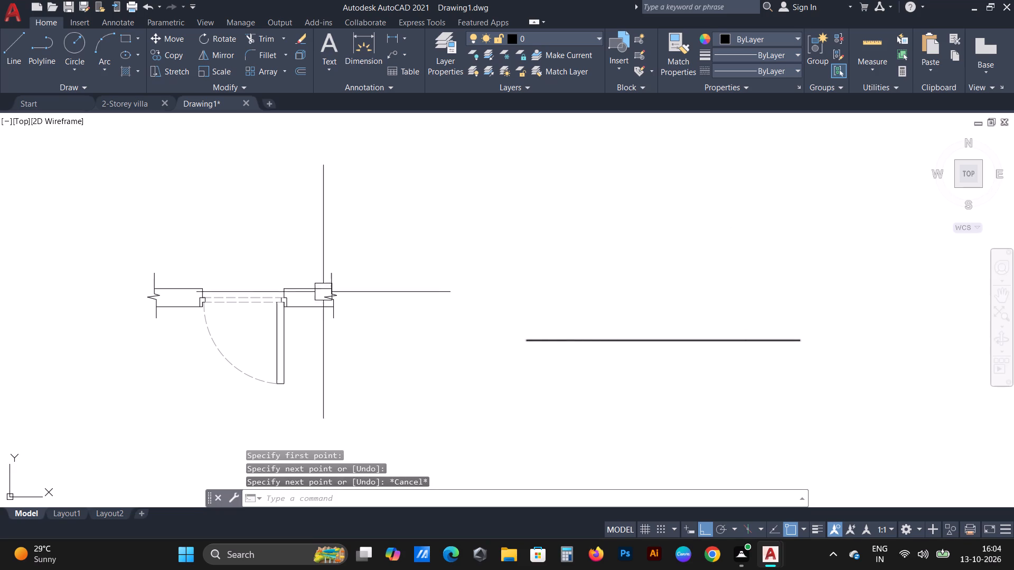
Hatch the right and left wall sections with the ANSI32 pattern.
scroll(283, 290, "up", 2)
key("h")
key("space")
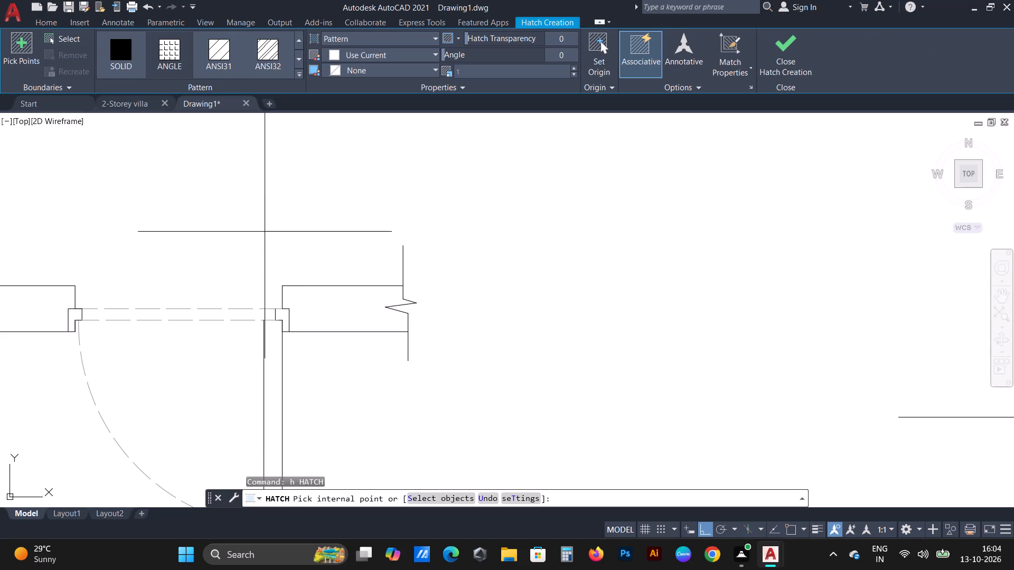
left_click(271, 55)
left_click(341, 319)
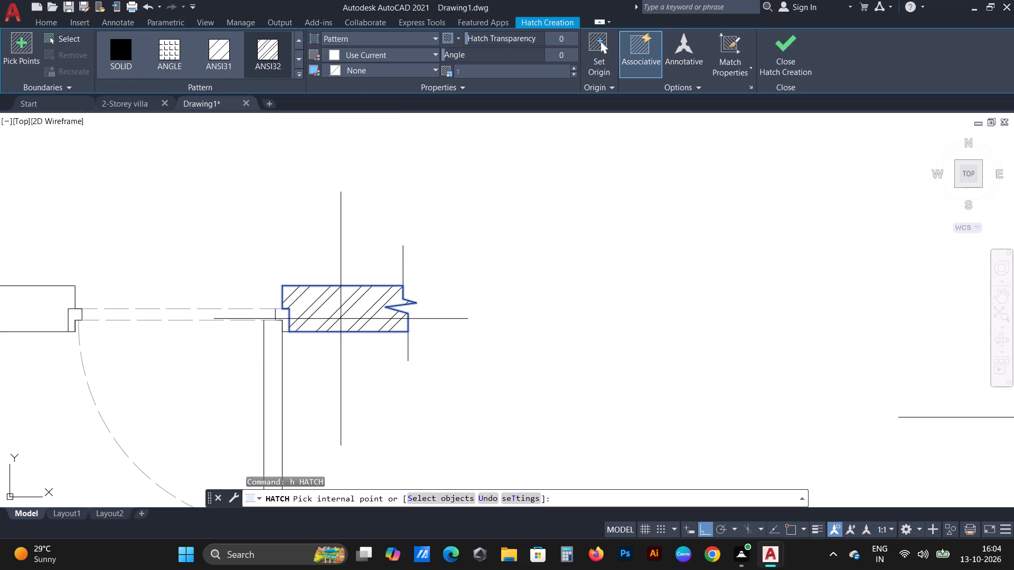
scroll(324, 330, "down", 2)
scroll(207, 329, "up", 2)
left_click(207, 325)
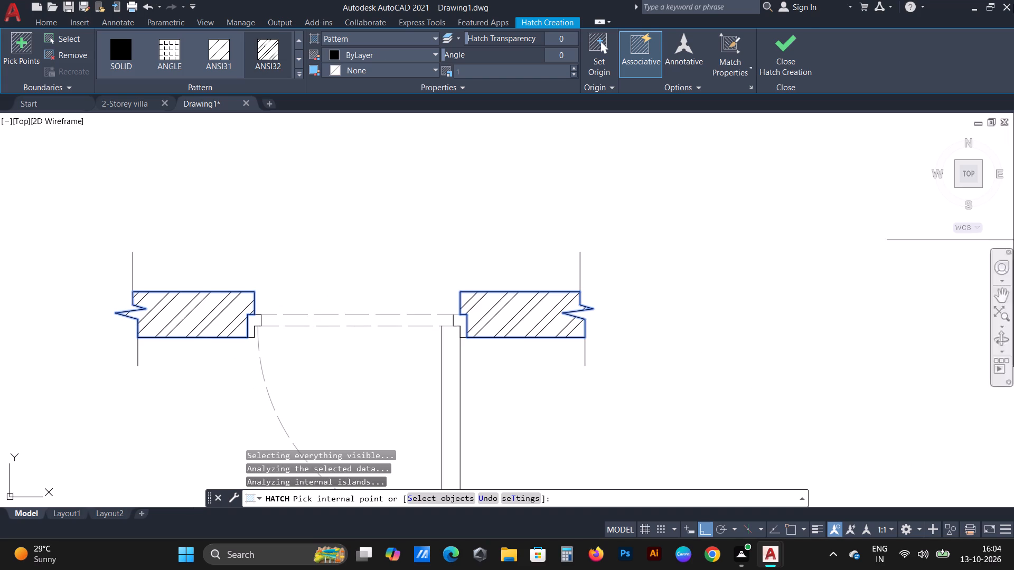
left_click(775, 58)
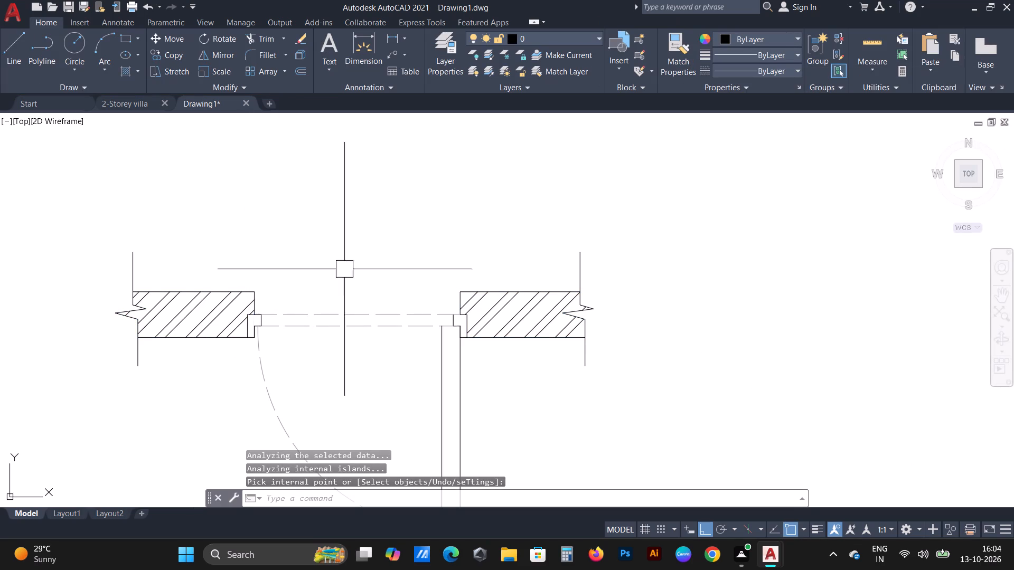
Set the wall hatch colour to grey 147,149,152.
scroll(487, 318, "up", 2)
left_click(501, 306)
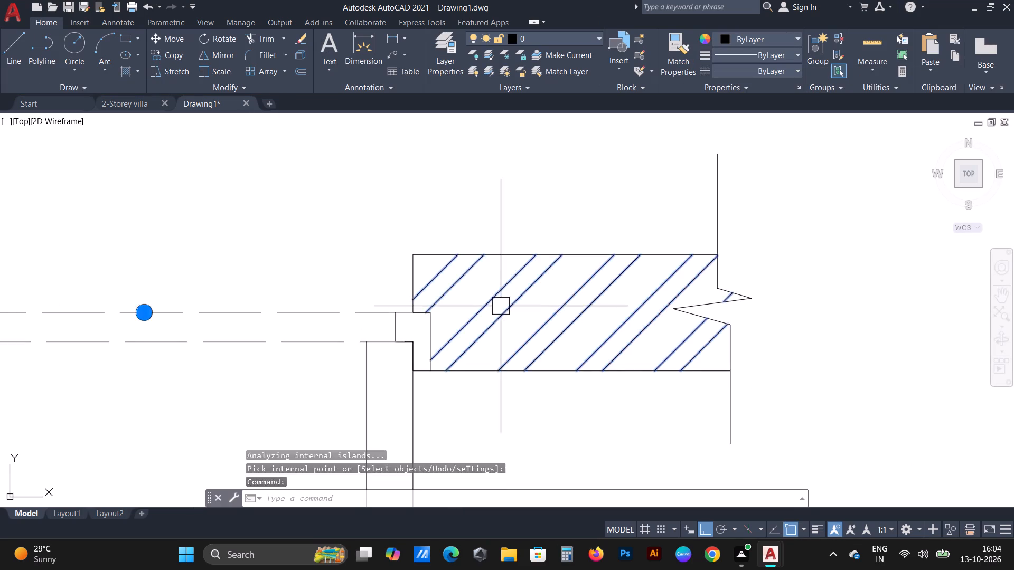
scroll(520, 294, "down", 3)
scroll(364, 306, "down", 2)
scroll(210, 311, "up", 2)
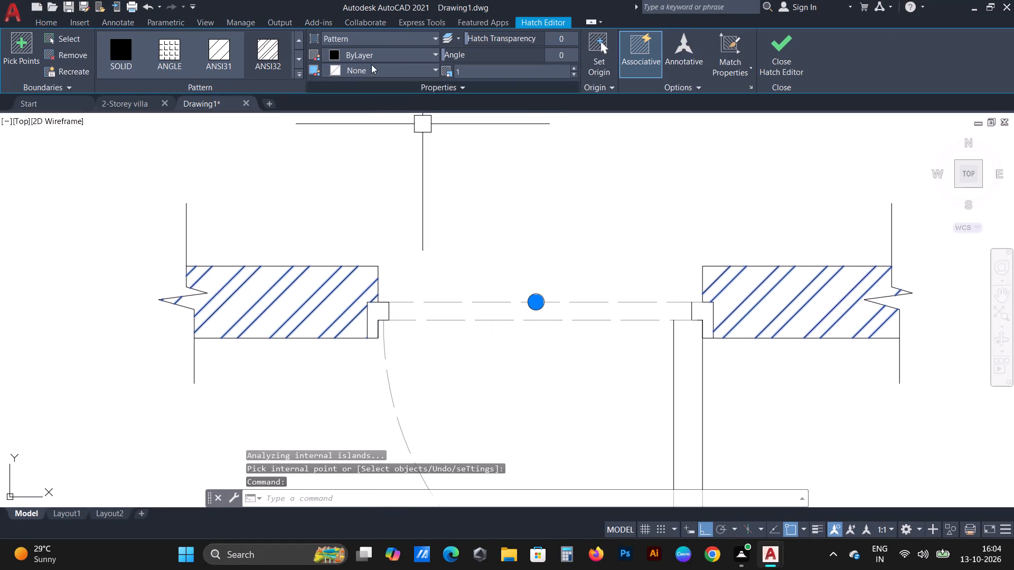
left_click(378, 54)
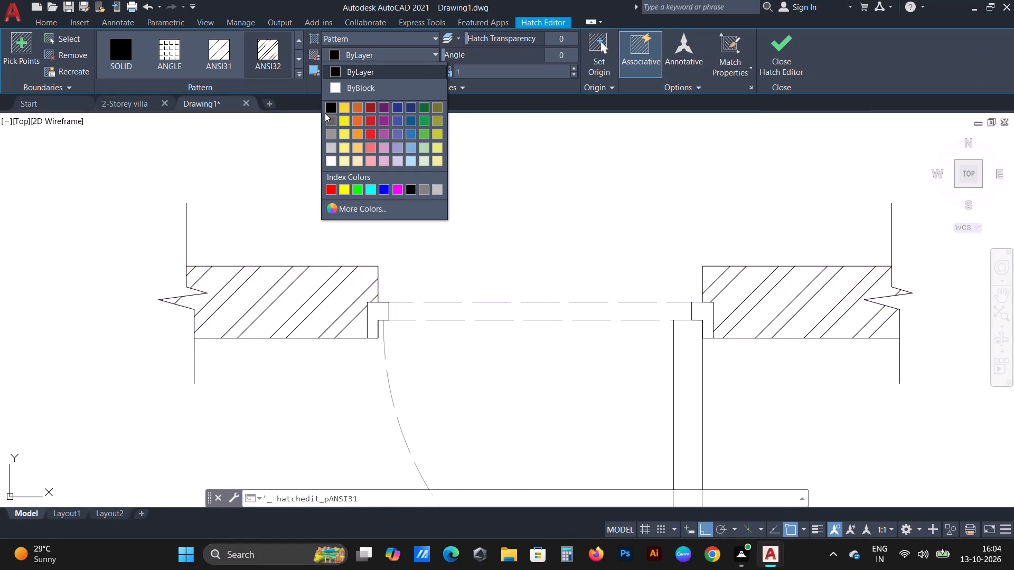
left_click(328, 137)
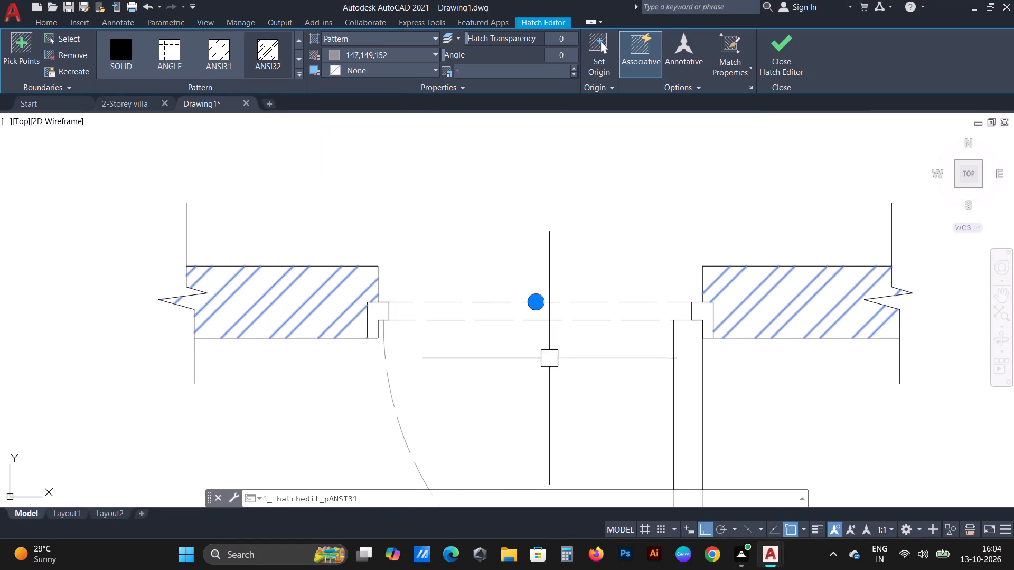
key("Escape")
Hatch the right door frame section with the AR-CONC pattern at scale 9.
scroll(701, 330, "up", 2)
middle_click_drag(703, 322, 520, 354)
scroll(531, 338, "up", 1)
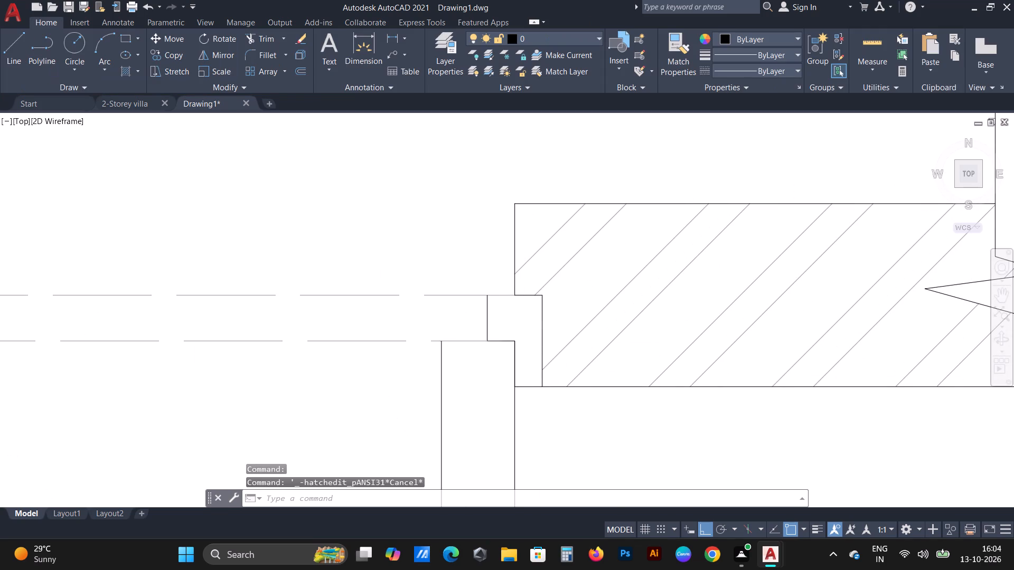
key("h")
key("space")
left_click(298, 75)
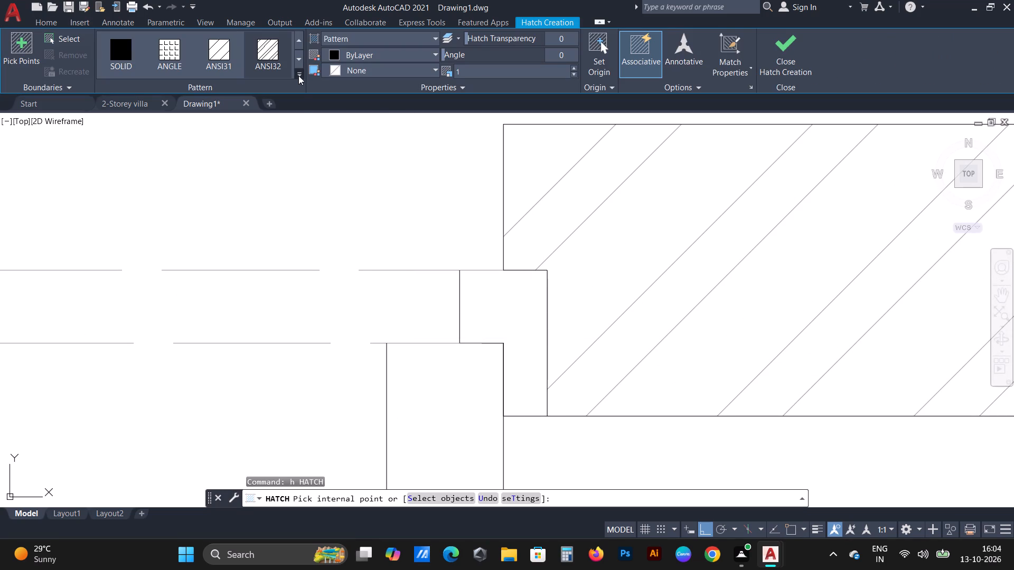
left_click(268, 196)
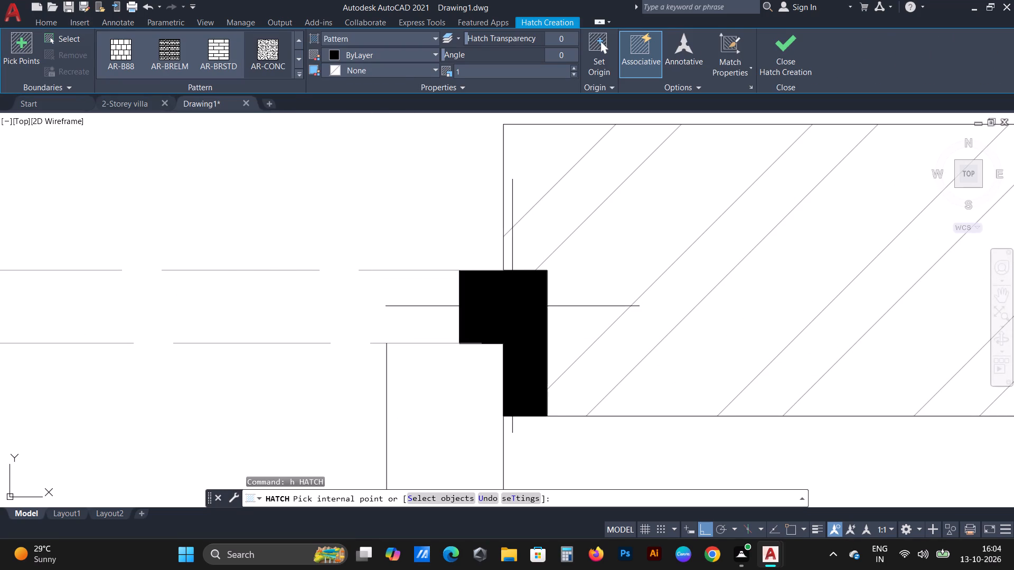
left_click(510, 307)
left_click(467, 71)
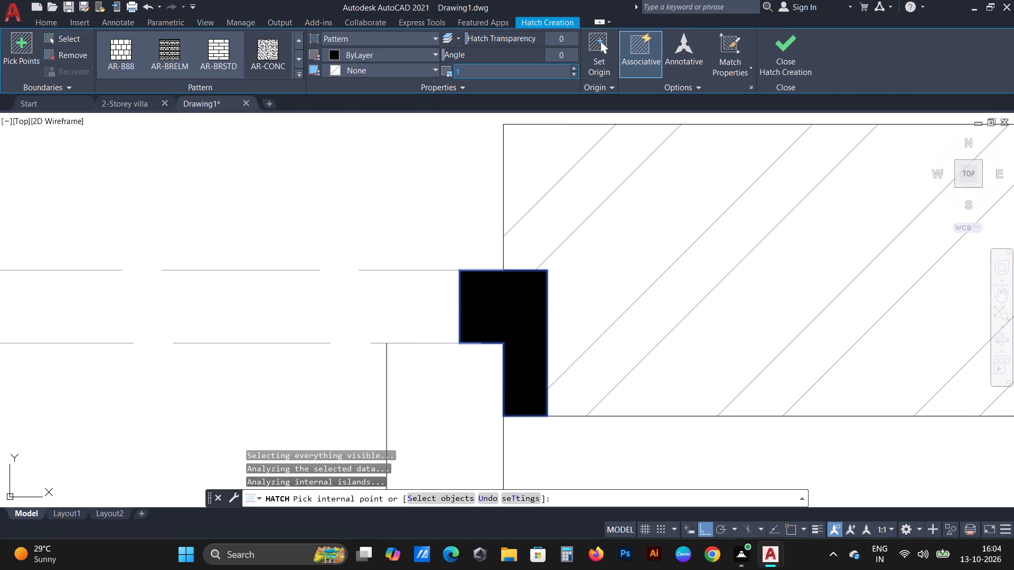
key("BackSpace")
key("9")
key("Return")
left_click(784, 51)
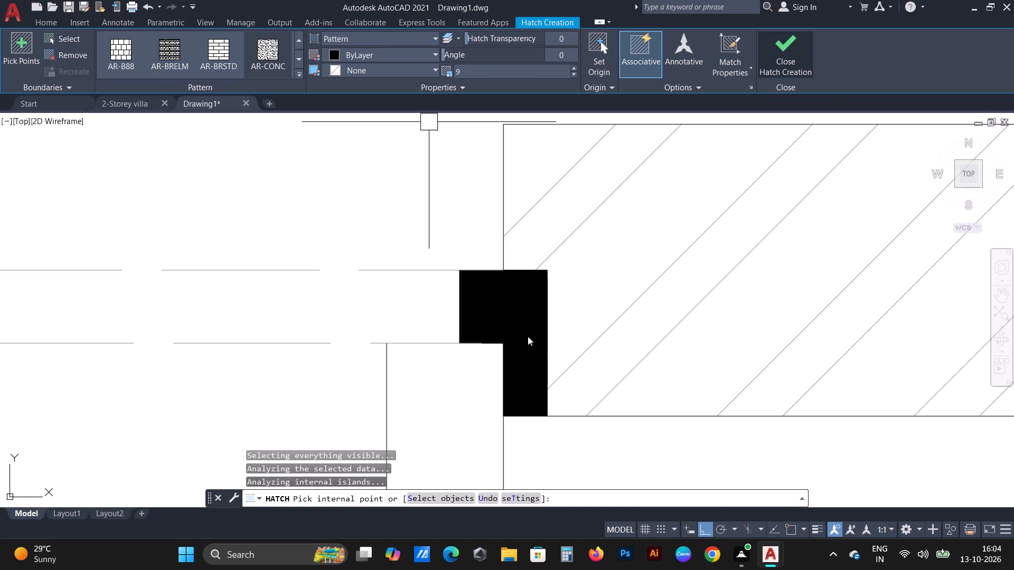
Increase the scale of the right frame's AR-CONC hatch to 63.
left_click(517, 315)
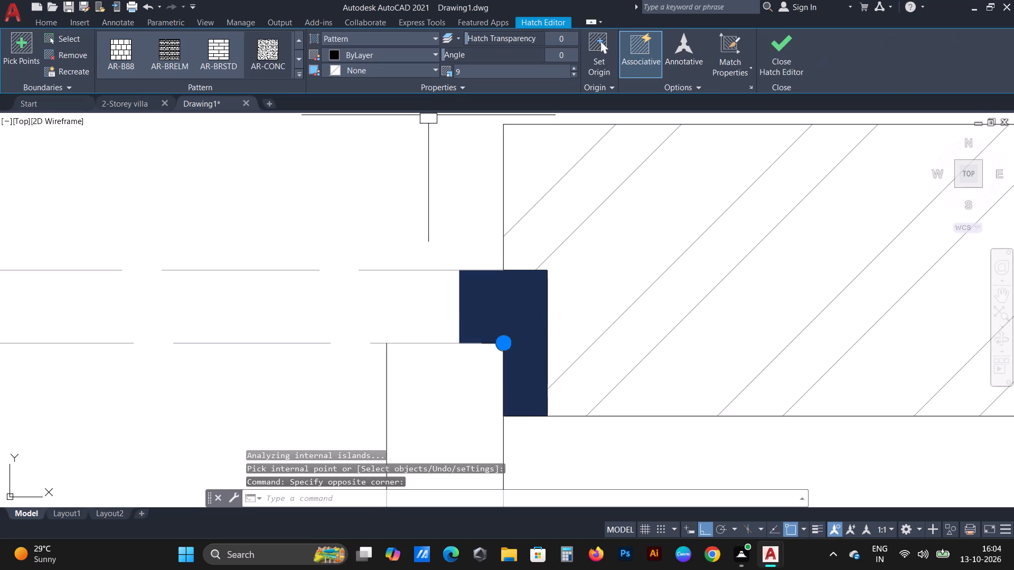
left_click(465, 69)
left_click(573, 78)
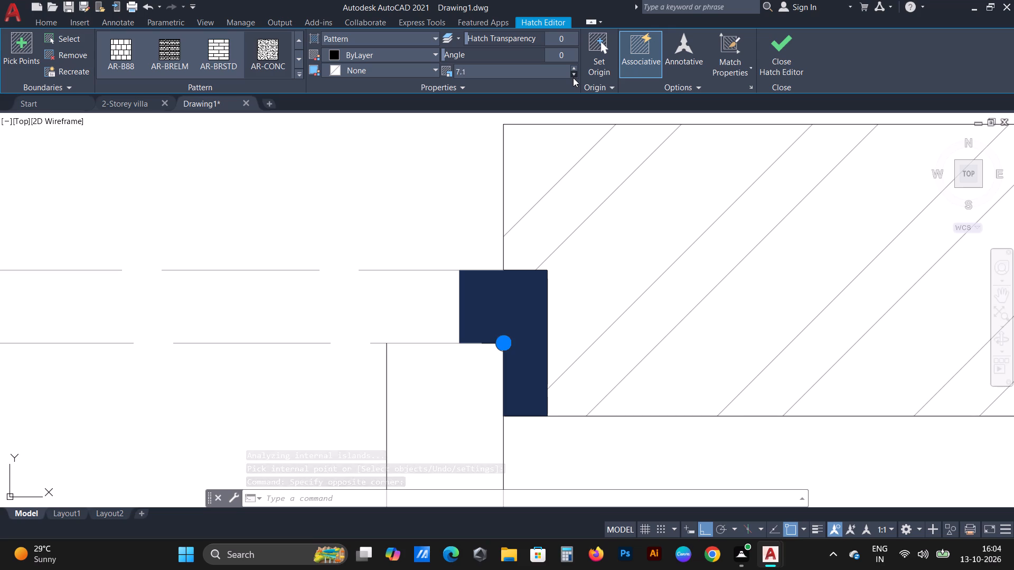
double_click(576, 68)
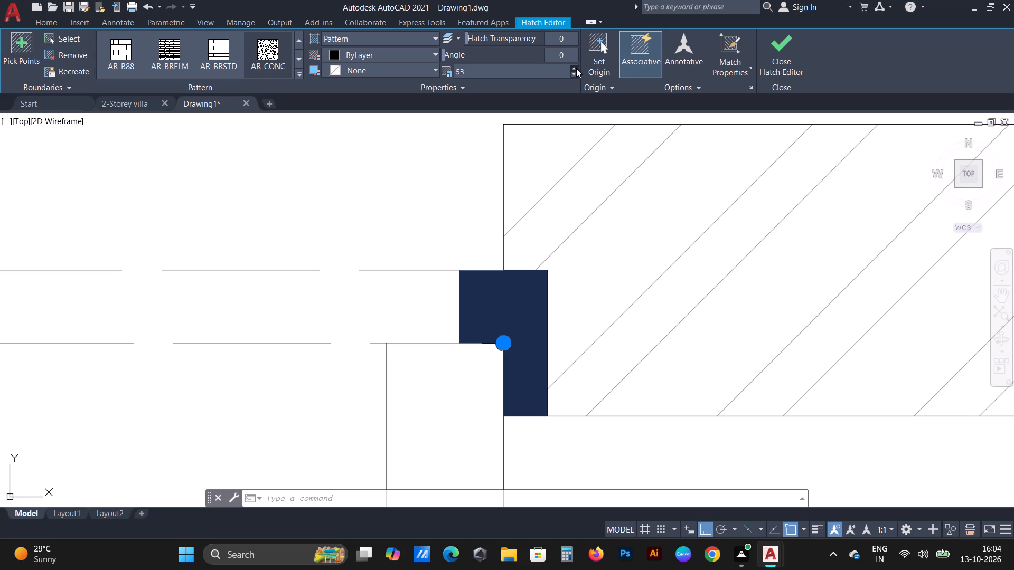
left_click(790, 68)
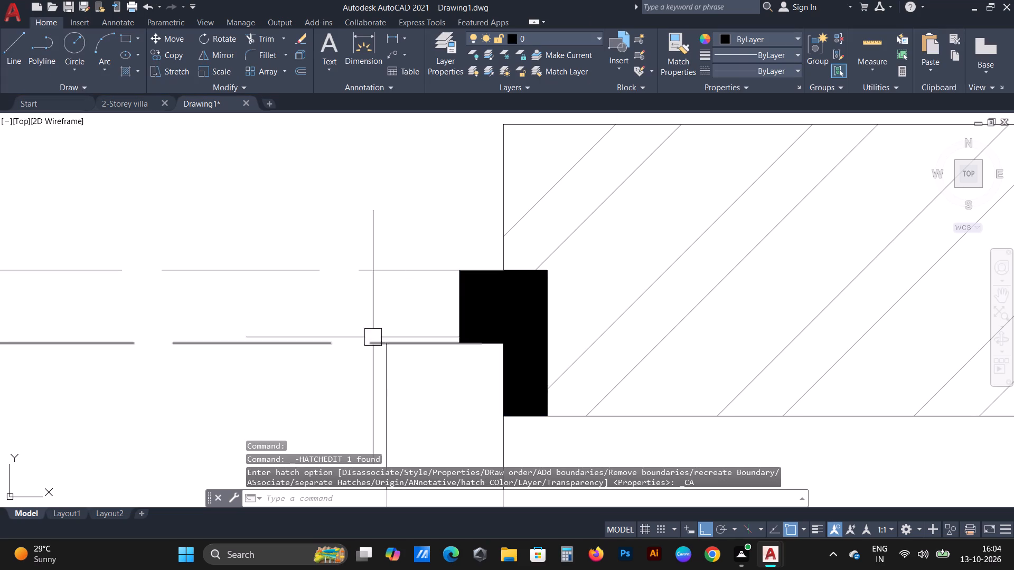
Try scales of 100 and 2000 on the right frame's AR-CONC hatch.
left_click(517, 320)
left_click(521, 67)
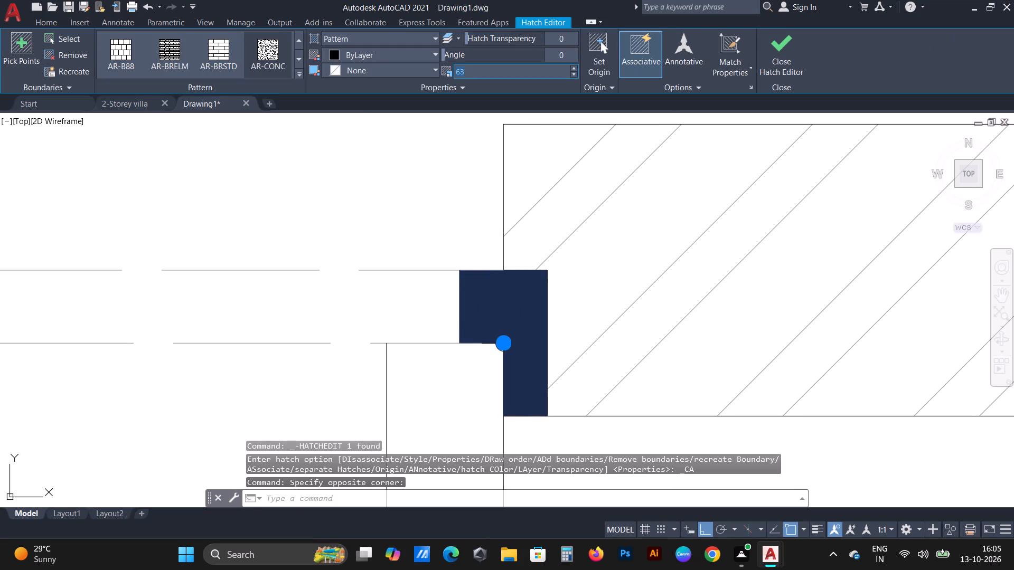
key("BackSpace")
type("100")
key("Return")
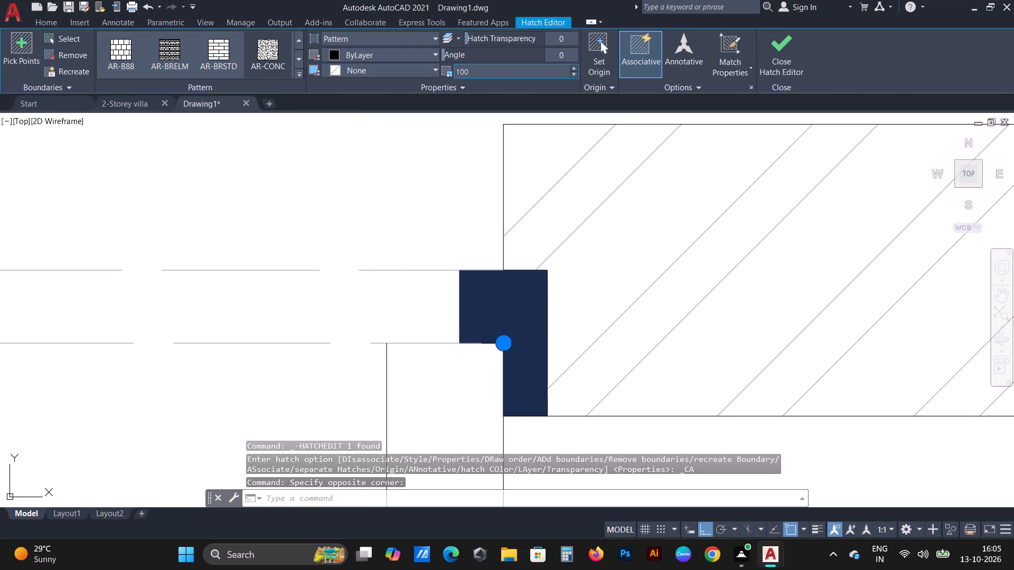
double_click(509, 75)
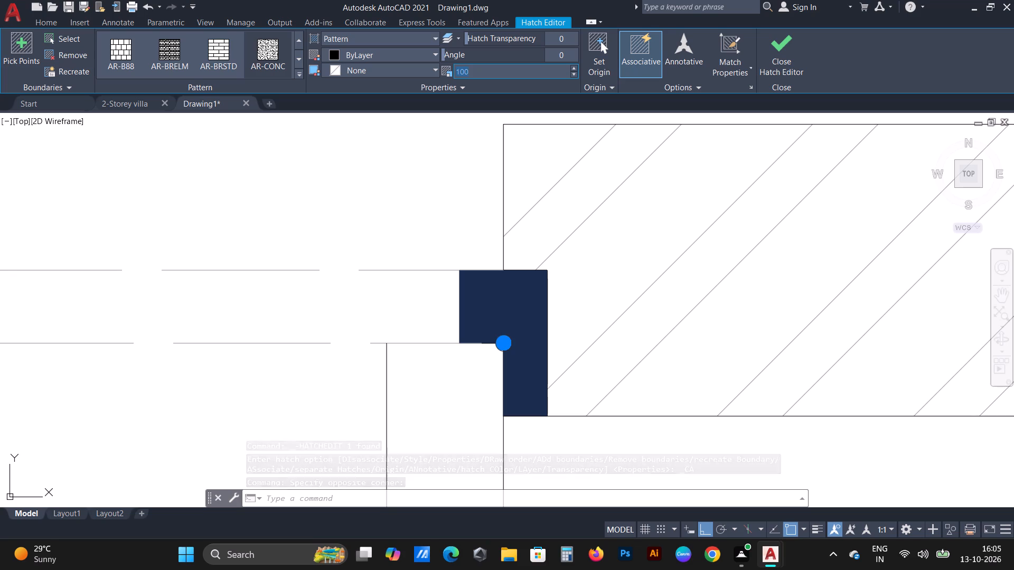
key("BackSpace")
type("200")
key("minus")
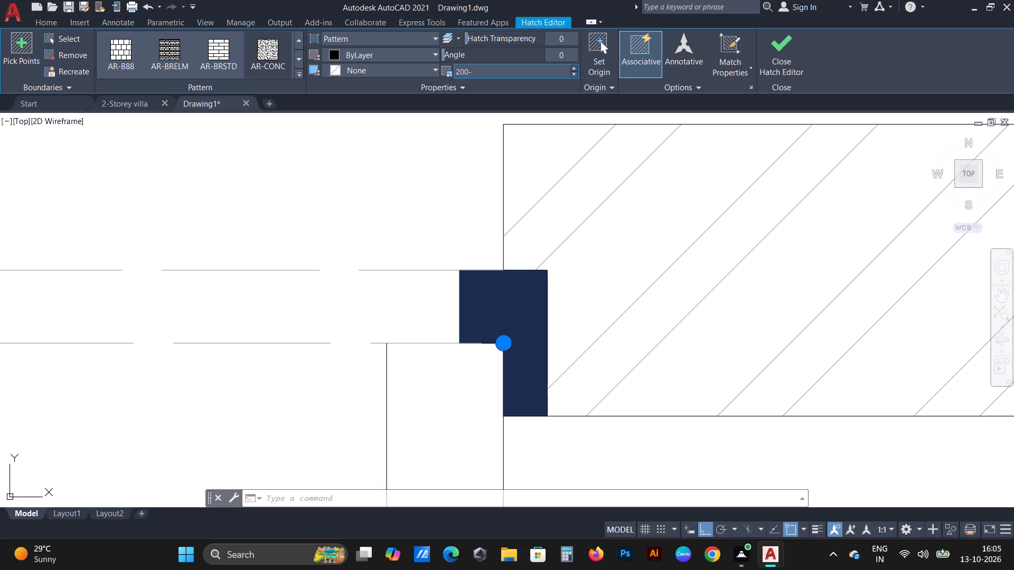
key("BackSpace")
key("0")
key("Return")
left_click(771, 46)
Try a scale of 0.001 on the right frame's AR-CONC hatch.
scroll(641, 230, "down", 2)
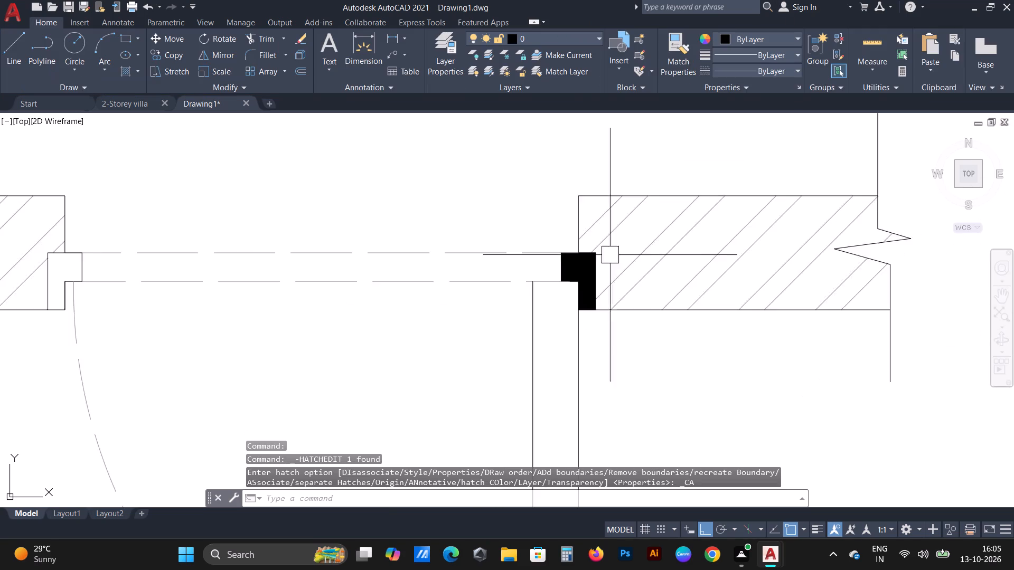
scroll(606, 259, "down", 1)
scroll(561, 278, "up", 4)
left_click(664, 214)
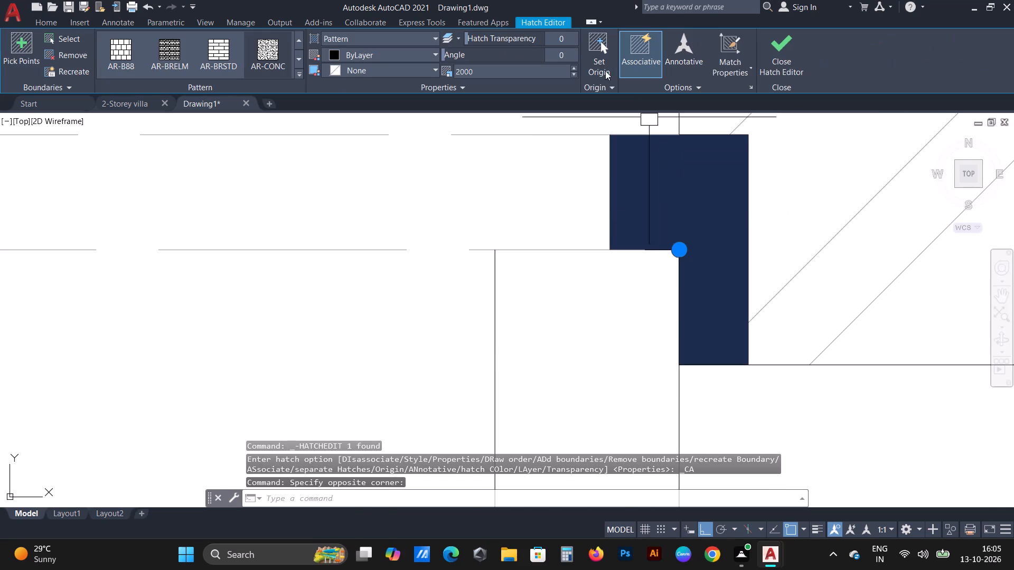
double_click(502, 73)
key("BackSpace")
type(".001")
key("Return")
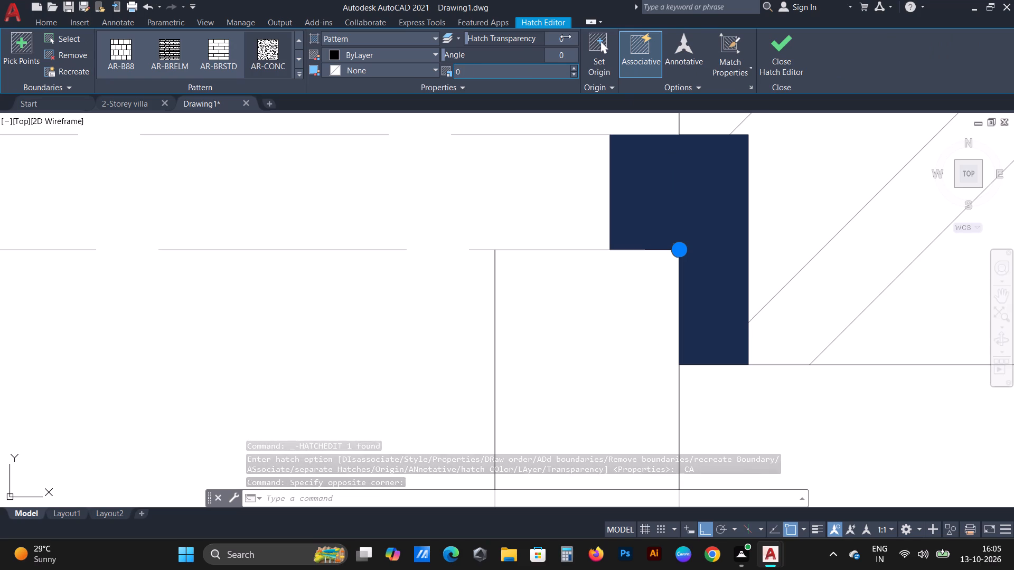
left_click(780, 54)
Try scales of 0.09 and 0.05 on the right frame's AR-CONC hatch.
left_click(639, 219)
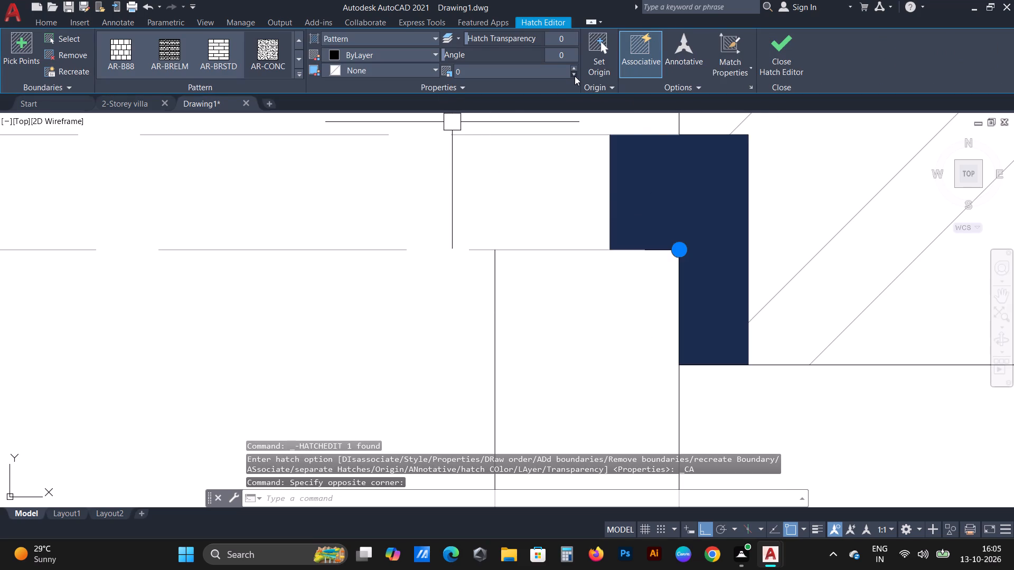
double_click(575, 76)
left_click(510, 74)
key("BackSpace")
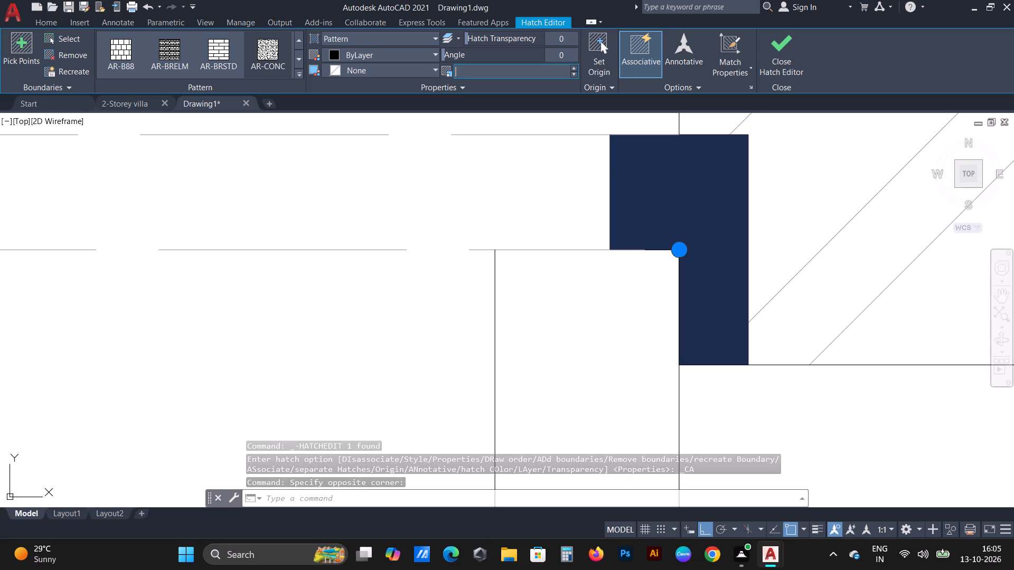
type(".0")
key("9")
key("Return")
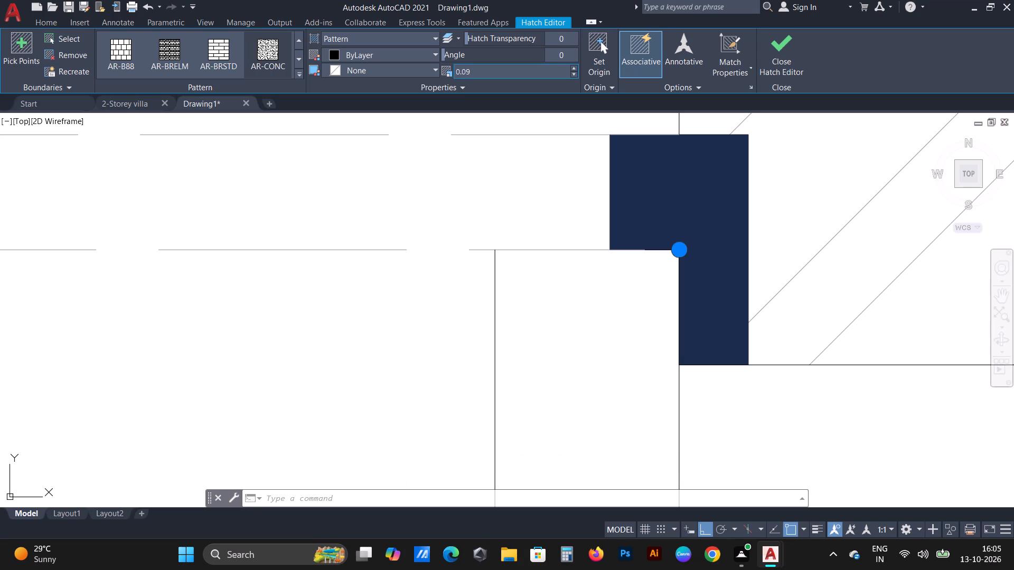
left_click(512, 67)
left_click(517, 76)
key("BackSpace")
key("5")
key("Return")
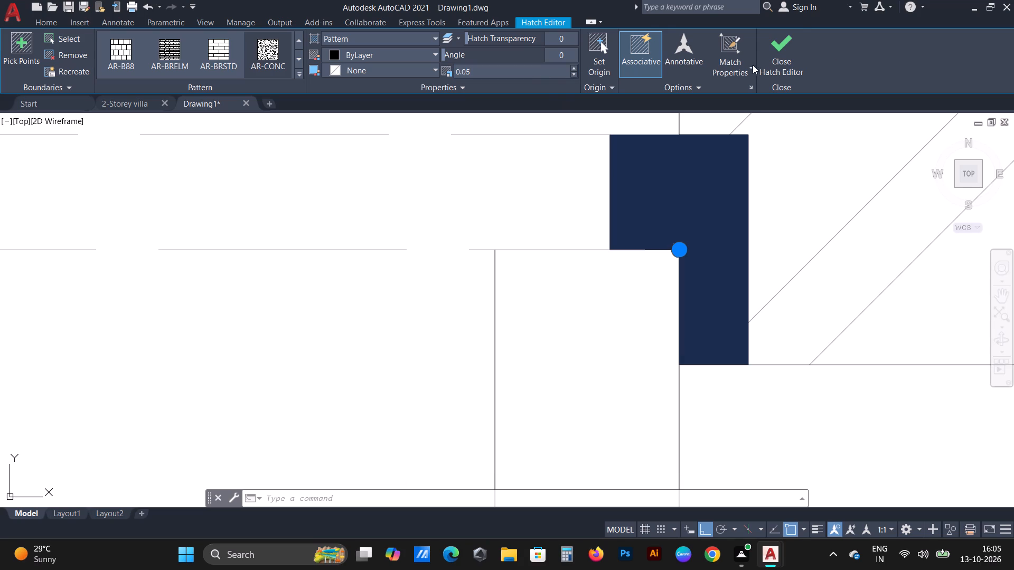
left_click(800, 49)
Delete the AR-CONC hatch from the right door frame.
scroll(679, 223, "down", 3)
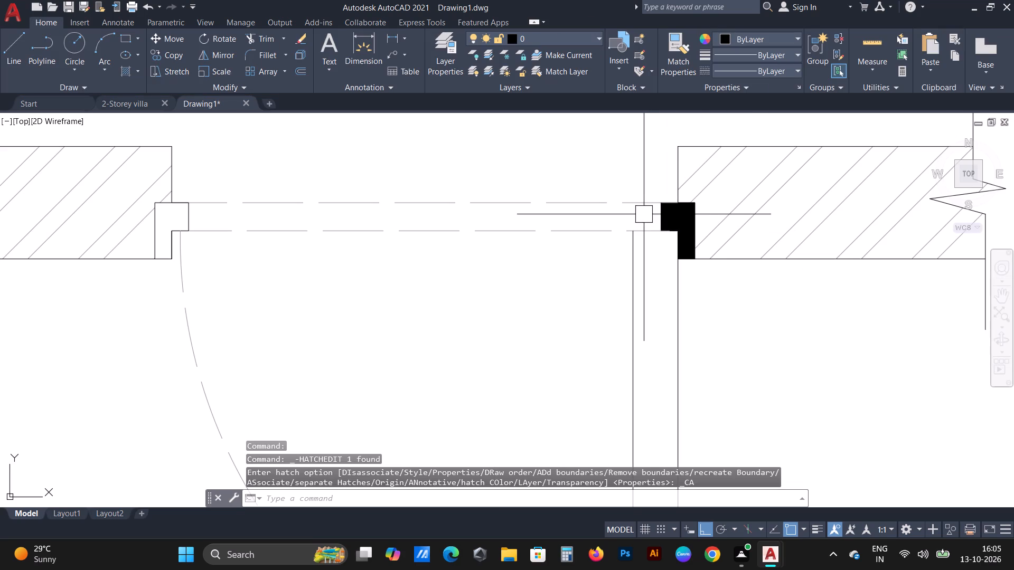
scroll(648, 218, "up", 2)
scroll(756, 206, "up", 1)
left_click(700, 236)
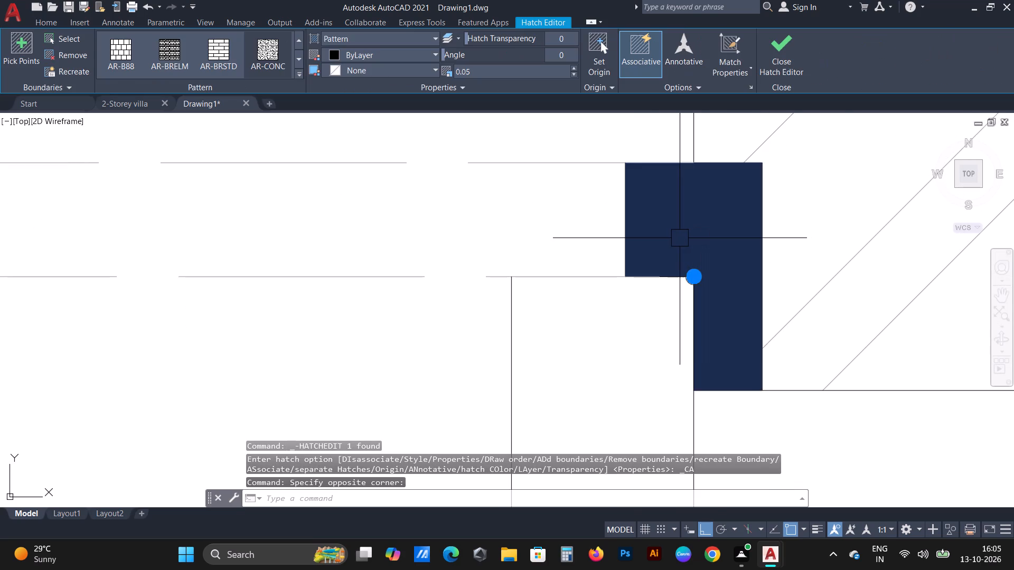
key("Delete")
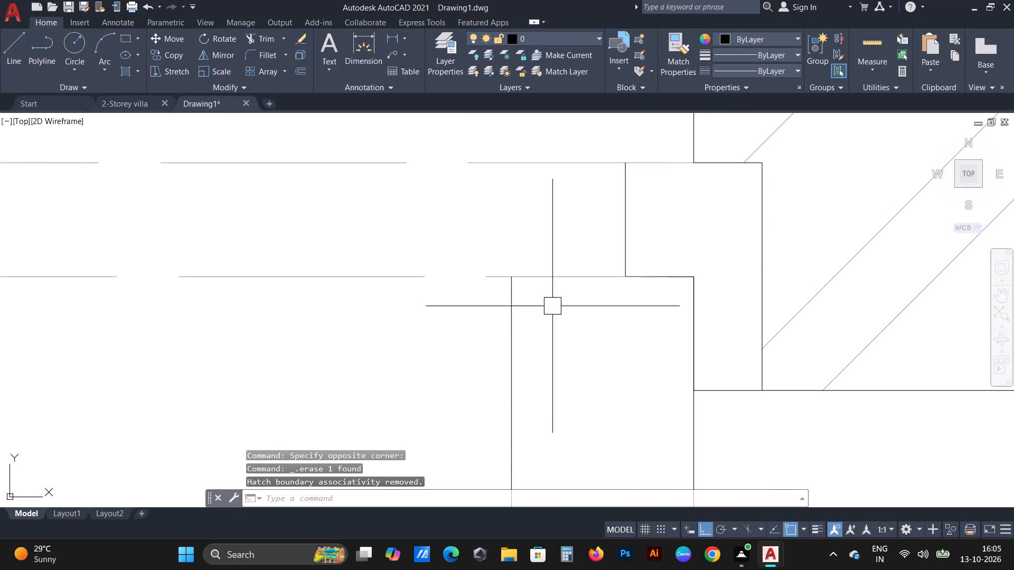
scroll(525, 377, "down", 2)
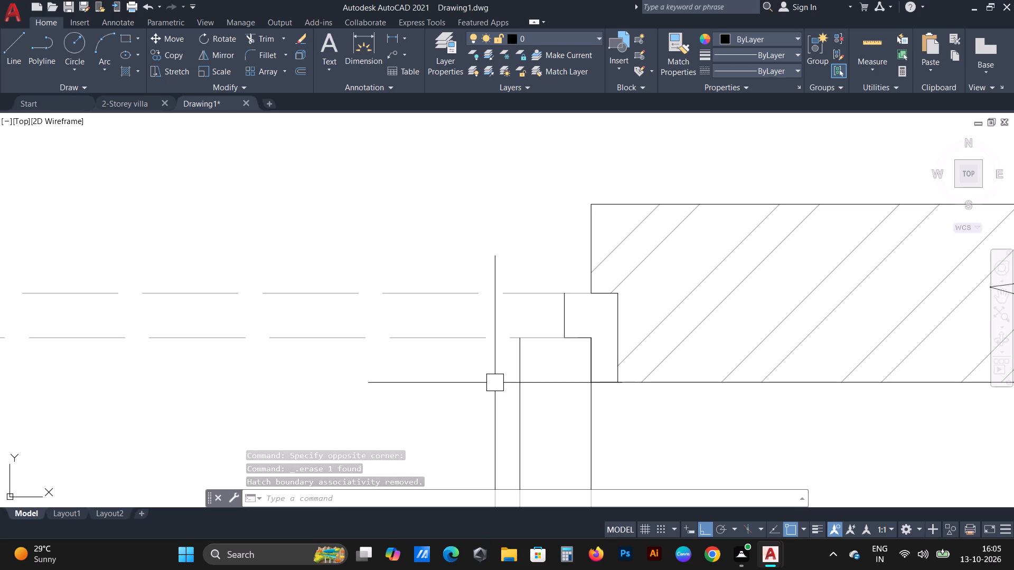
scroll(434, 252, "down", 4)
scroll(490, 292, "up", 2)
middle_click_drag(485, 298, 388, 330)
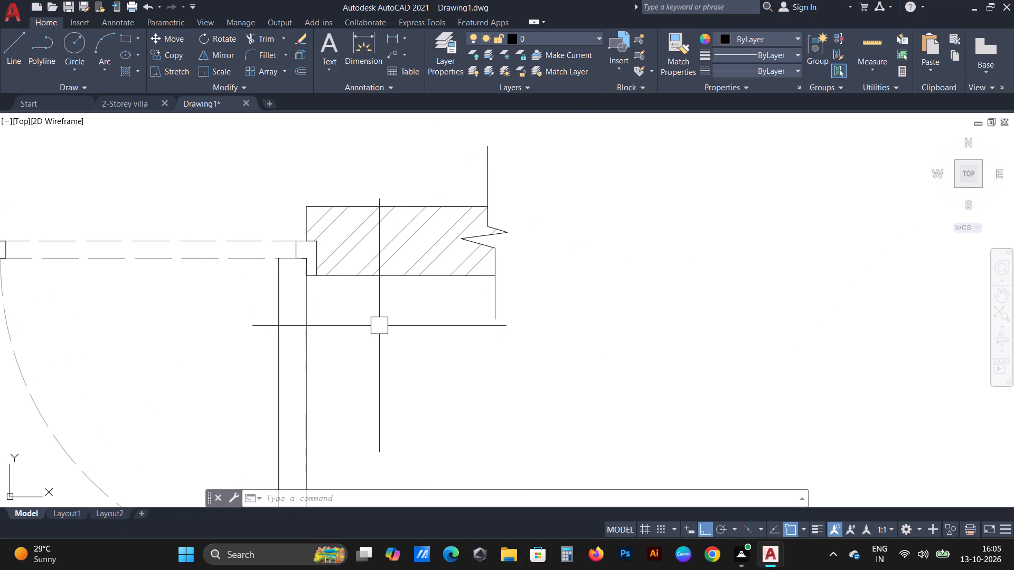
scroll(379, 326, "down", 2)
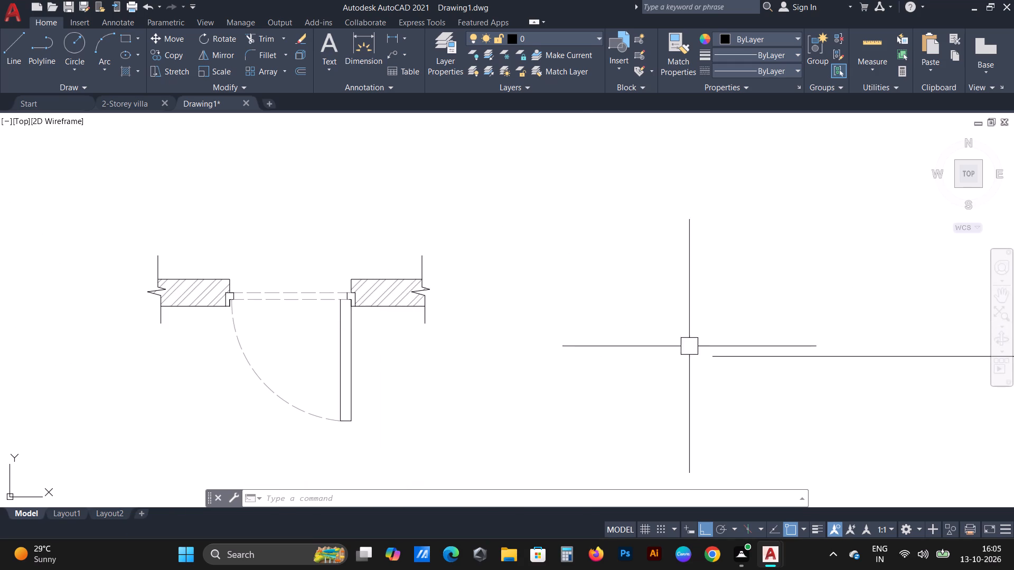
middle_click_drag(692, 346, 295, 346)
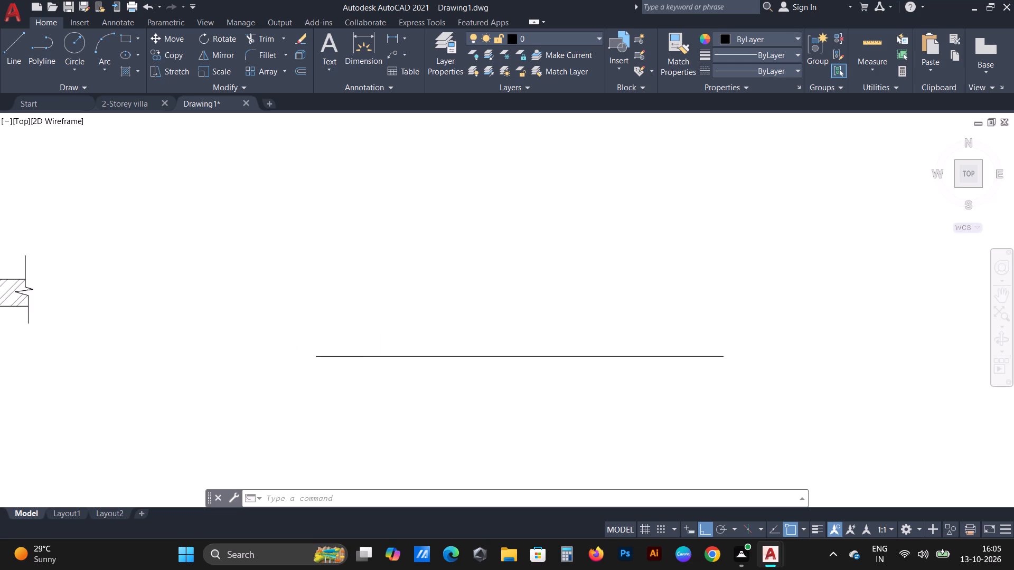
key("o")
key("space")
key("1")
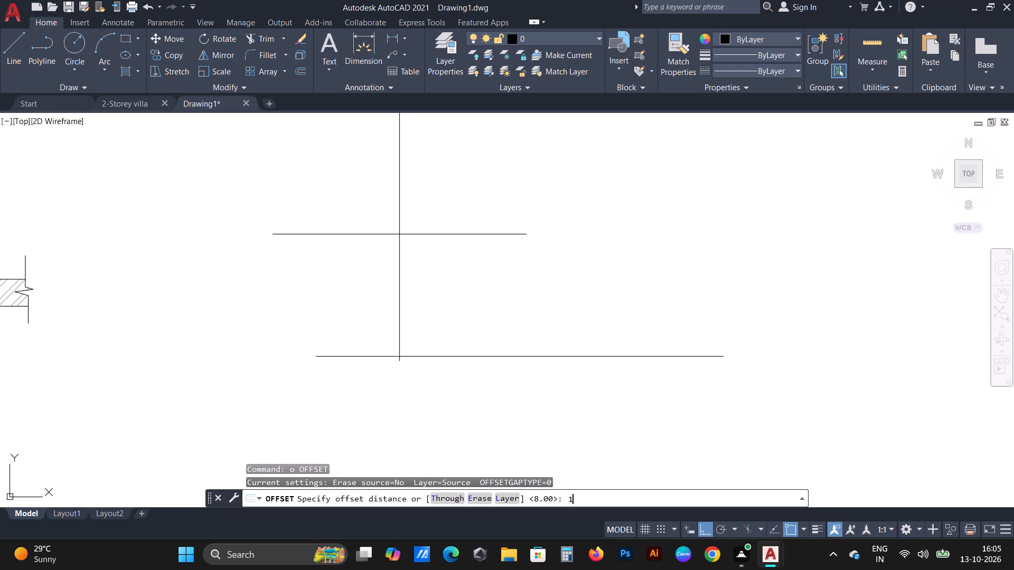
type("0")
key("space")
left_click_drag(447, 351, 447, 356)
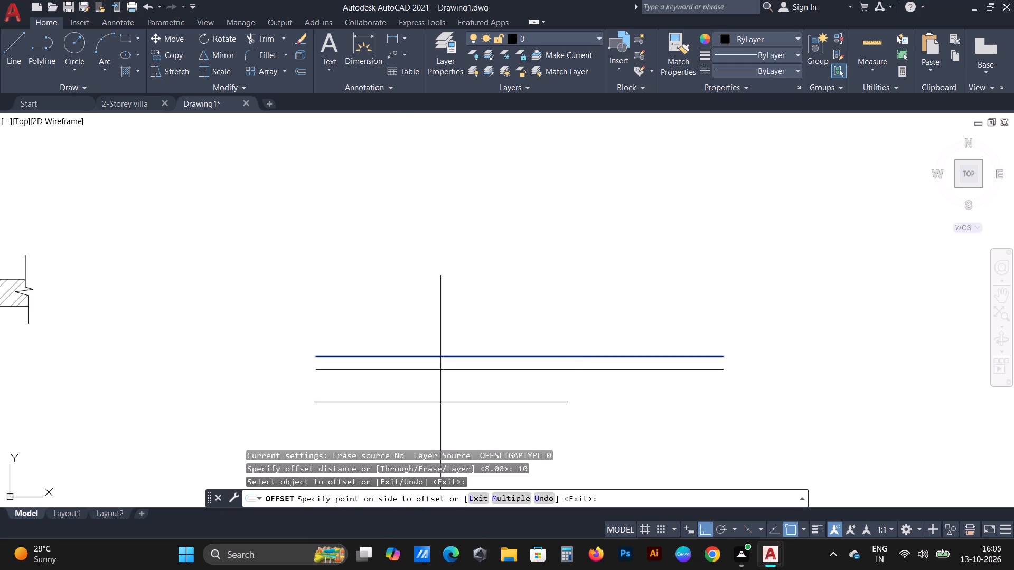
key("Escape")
Offset the long horizontal line beside the door plan downward by 20.
type("o")
key("space")
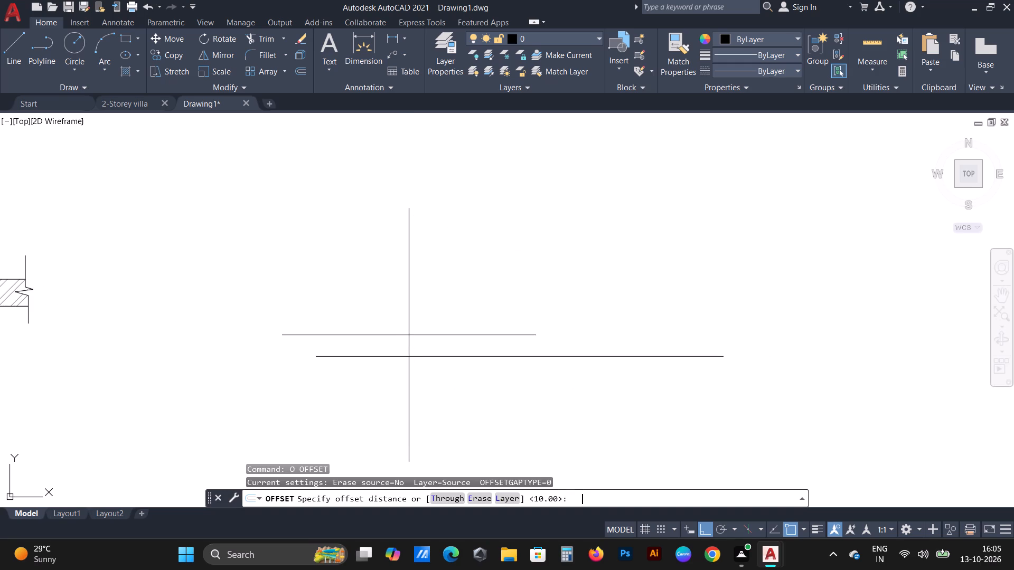
key("2")
key("0")
key("space")
left_click(425, 360)
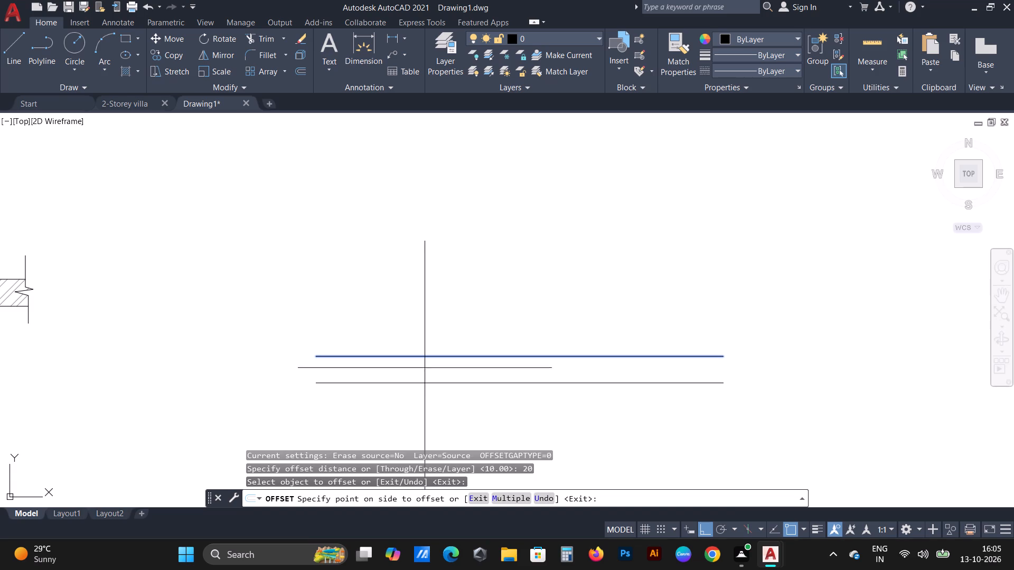
left_click(425, 376)
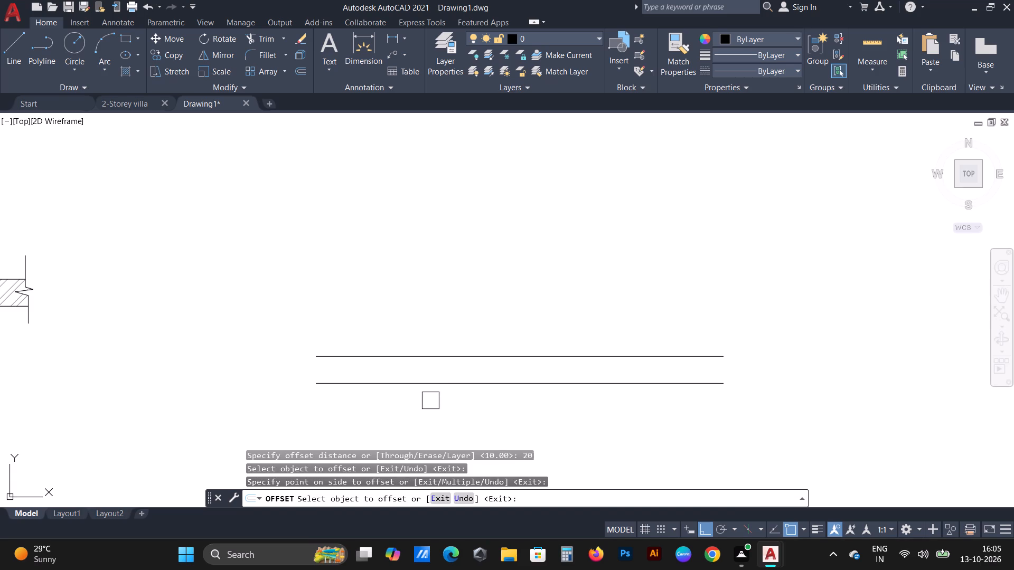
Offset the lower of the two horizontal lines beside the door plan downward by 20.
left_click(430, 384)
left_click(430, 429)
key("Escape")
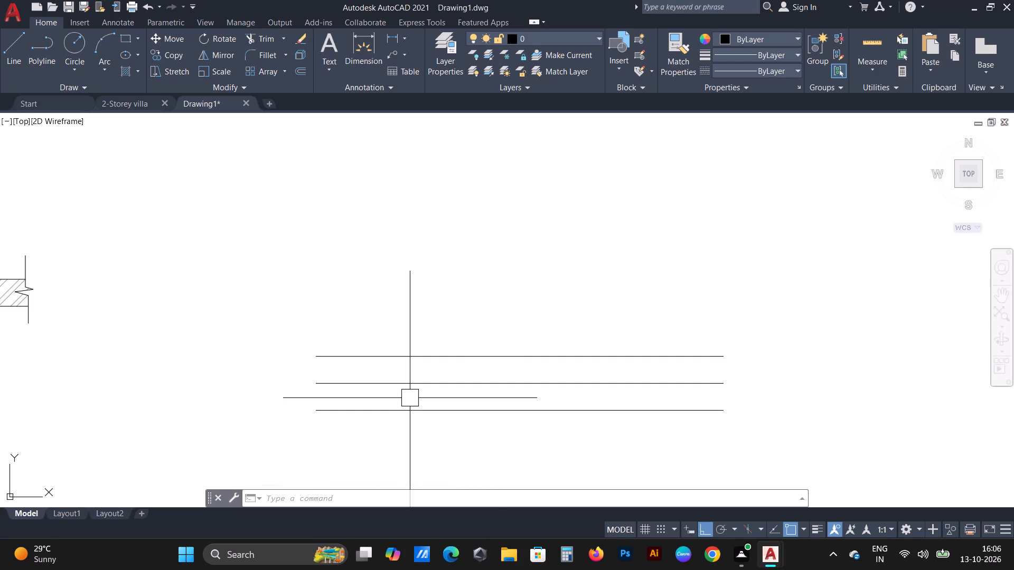
Draw a vertical line 210 long upward from the topmost horizontal line beside the door plan.
type("l")
key("space")
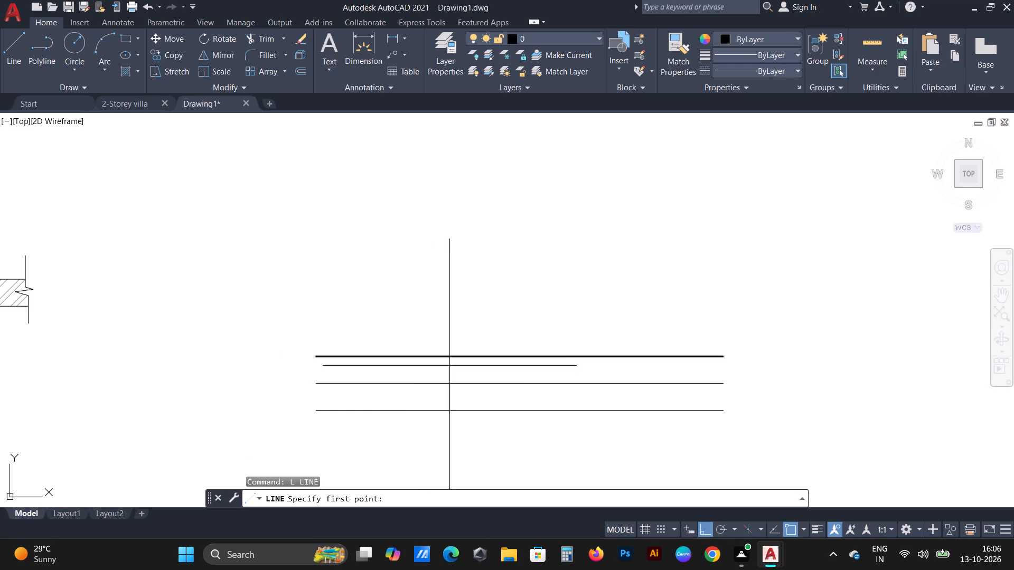
left_click_drag(438, 357, 438, 351)
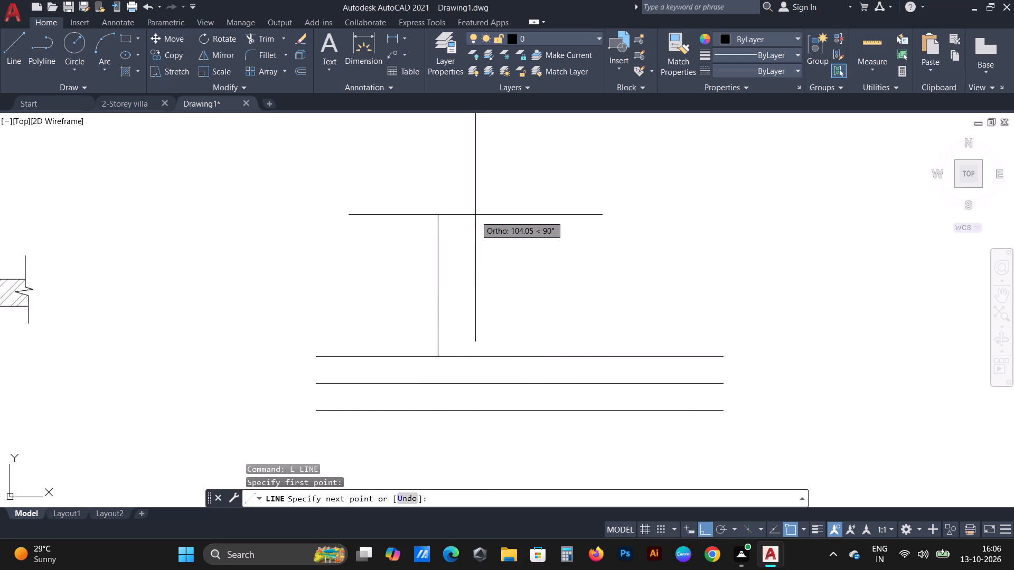
type("210")
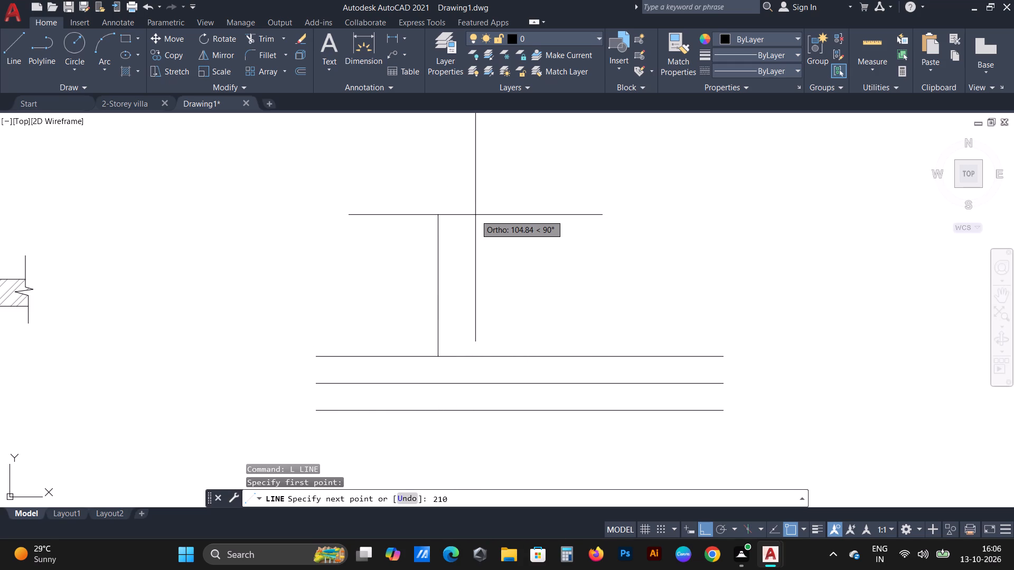
key("Return")
scroll(485, 217, "down", 4)
scroll(497, 254, "up", 2)
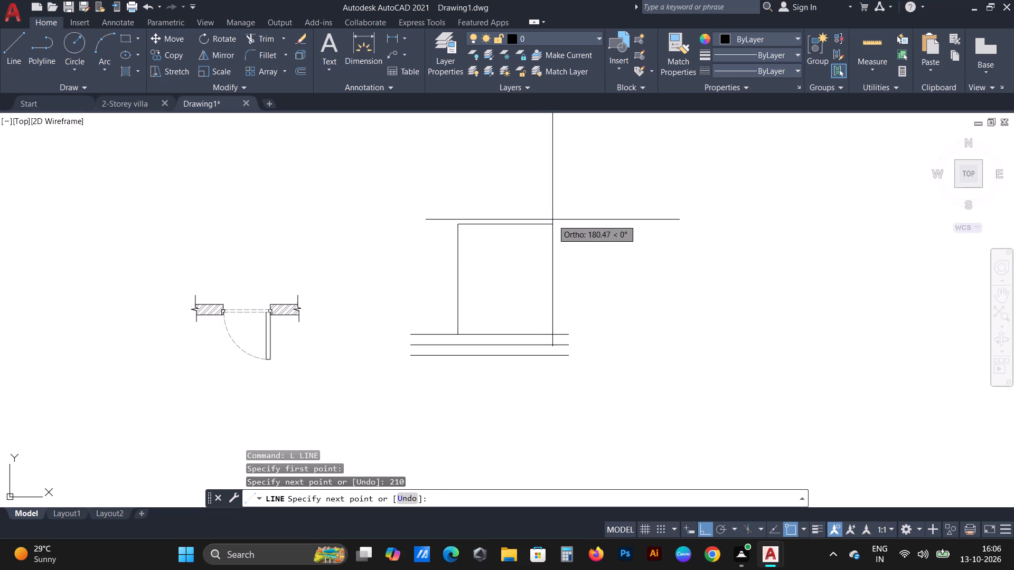
key("Escape")
Offset the 210-long vertical line by 4 toward the right.
type("o 4")
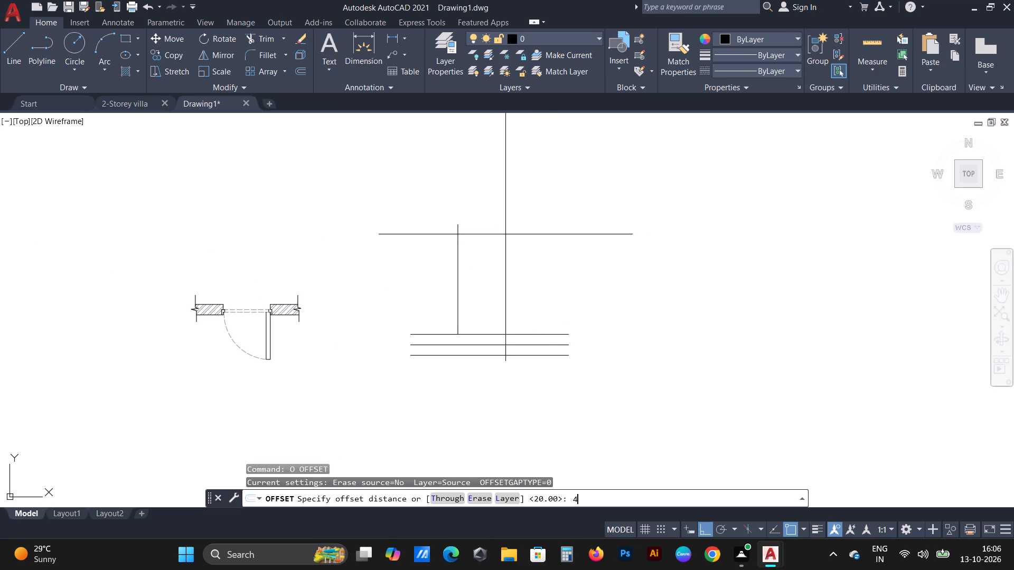
key("Return")
scroll(505, 234, "up", 1)
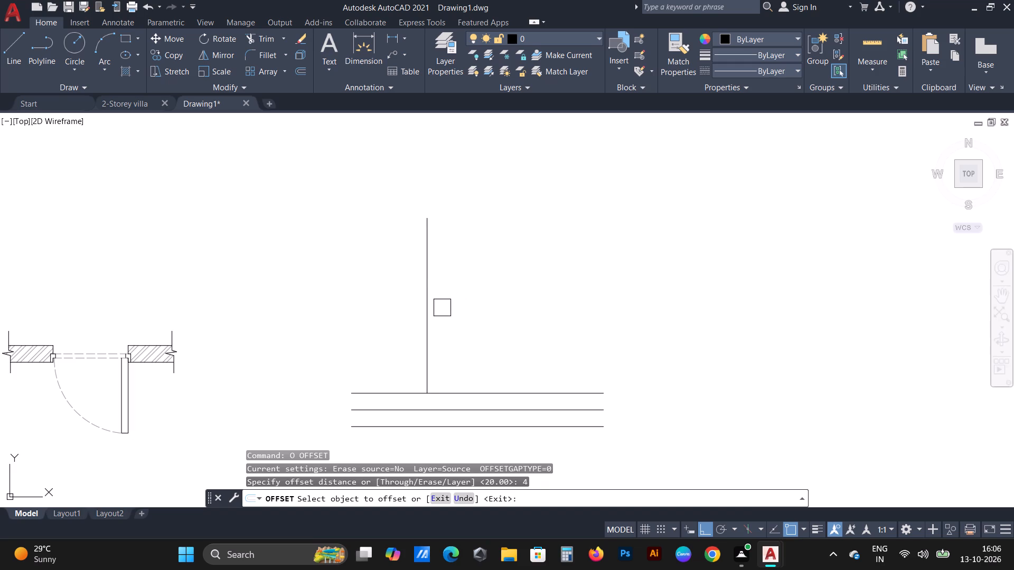
left_click(430, 297)
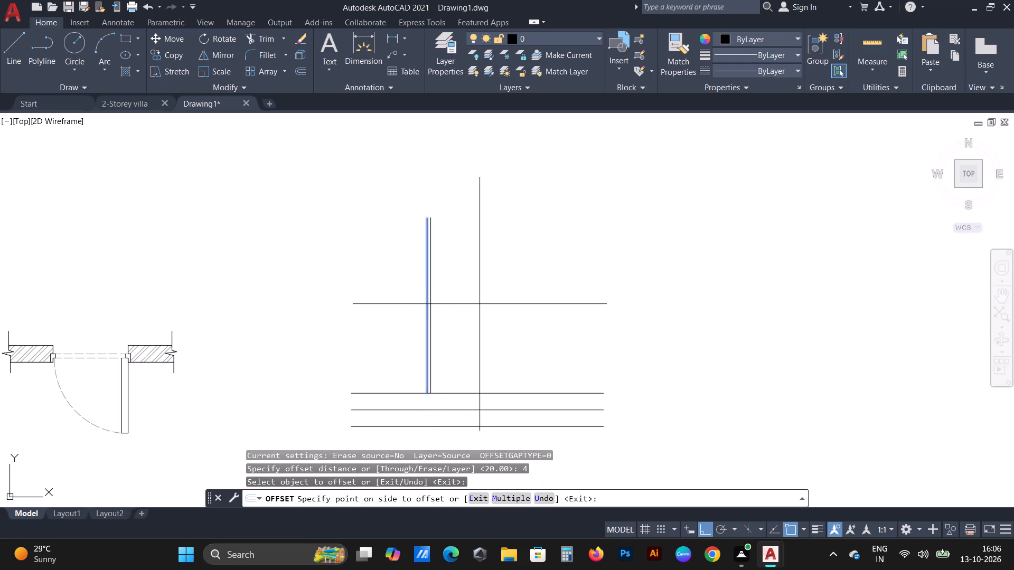
left_click(480, 304)
key("Escape")
Delete the door leaf's inner long edge, on the swing arc side, in the door plan.
scroll(97, 389, "up", 2)
scroll(220, 348, "down", 1)
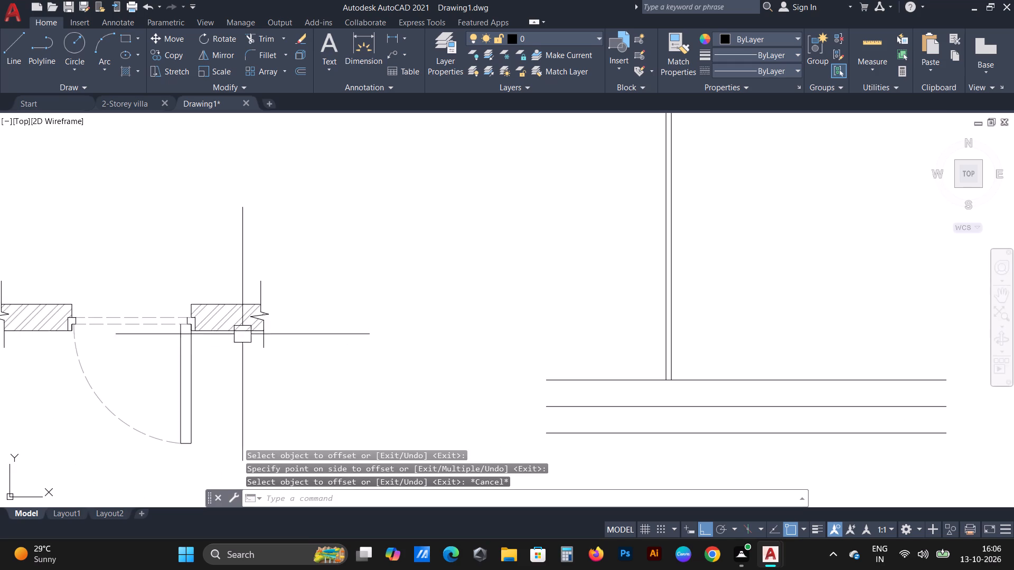
scroll(256, 327, "down", 2)
scroll(87, 354, "up", 2)
scroll(335, 326, "up", 2)
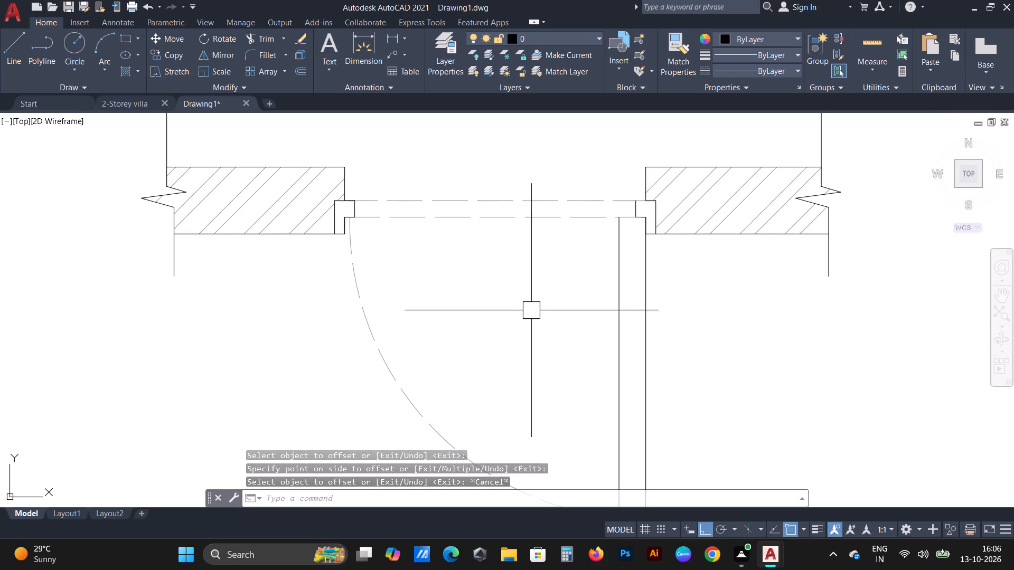
left_click(608, 287)
left_click(547, 268)
left_click(624, 253)
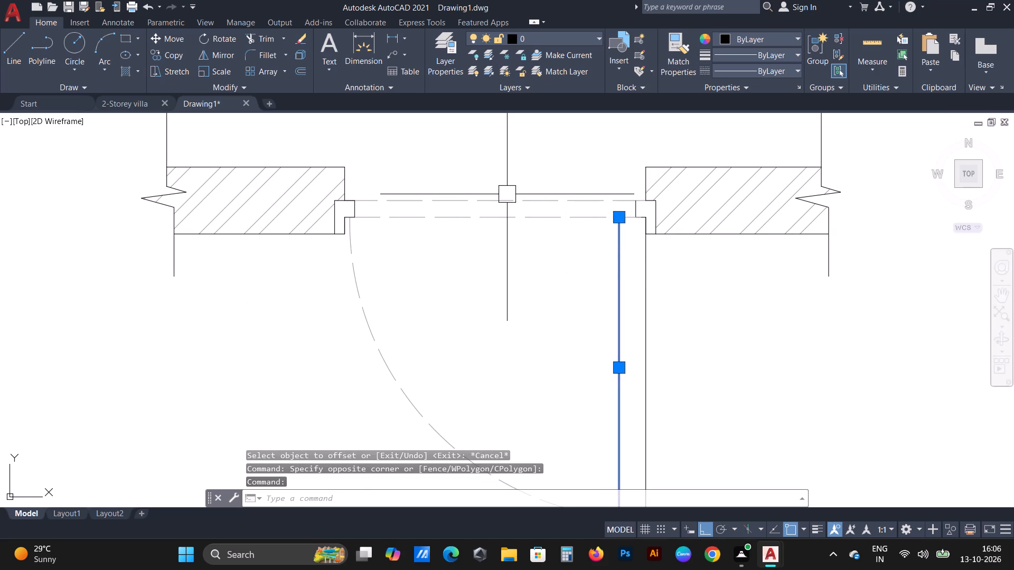
key("Delete")
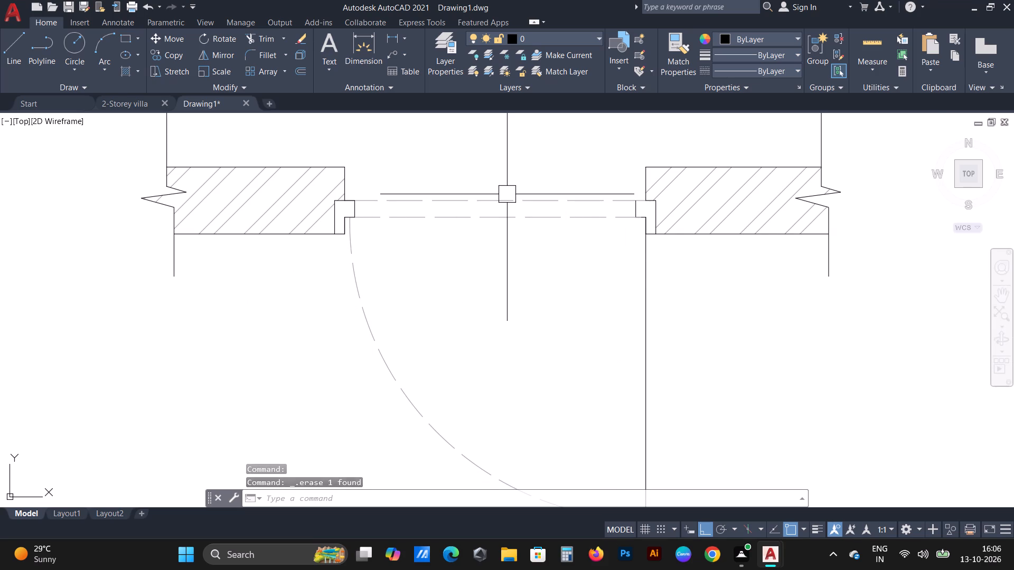
Offset the door leaf's remaining long edge by 4 toward the swing arc side.
type("o 4")
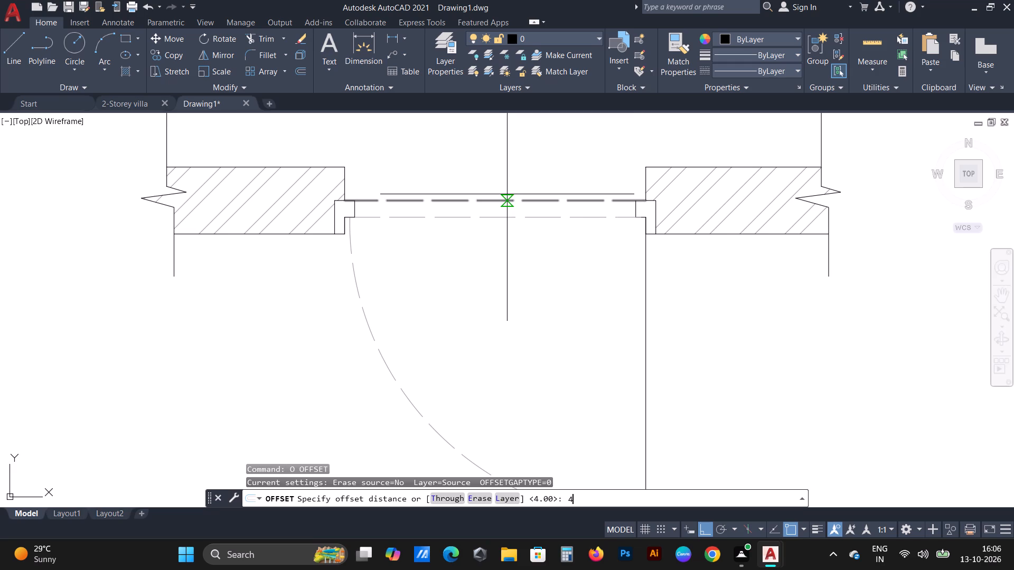
key("Return")
left_click(643, 296)
left_click(604, 297)
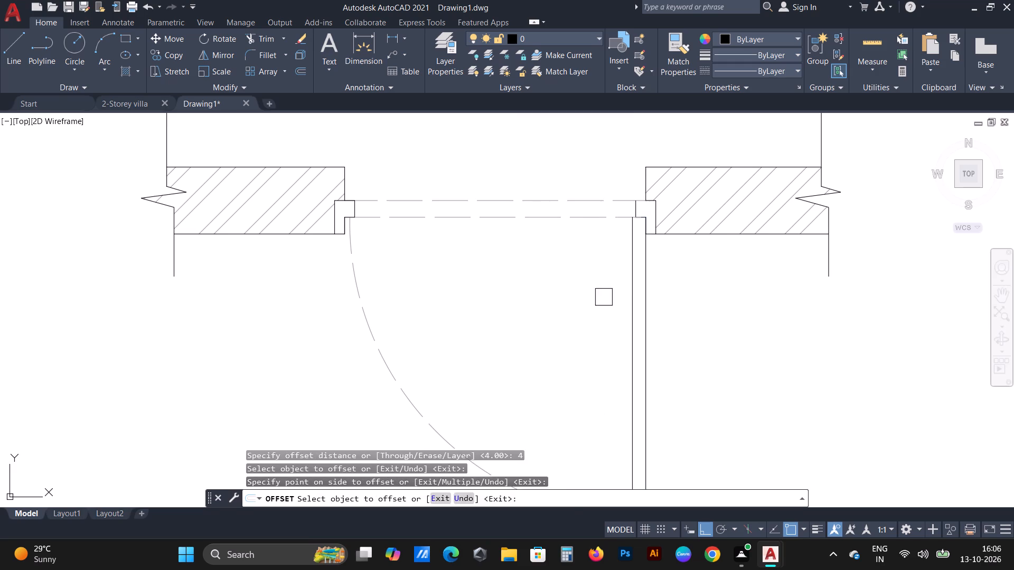
key("Escape")
Stretch the leaf's short end line and the swing arc's lower end to meet the new inner leaf edge.
scroll(586, 238, "down", 2)
scroll(578, 373, "up", 5)
scroll(764, 252, "up", 1)
scroll(715, 242, "up", 1)
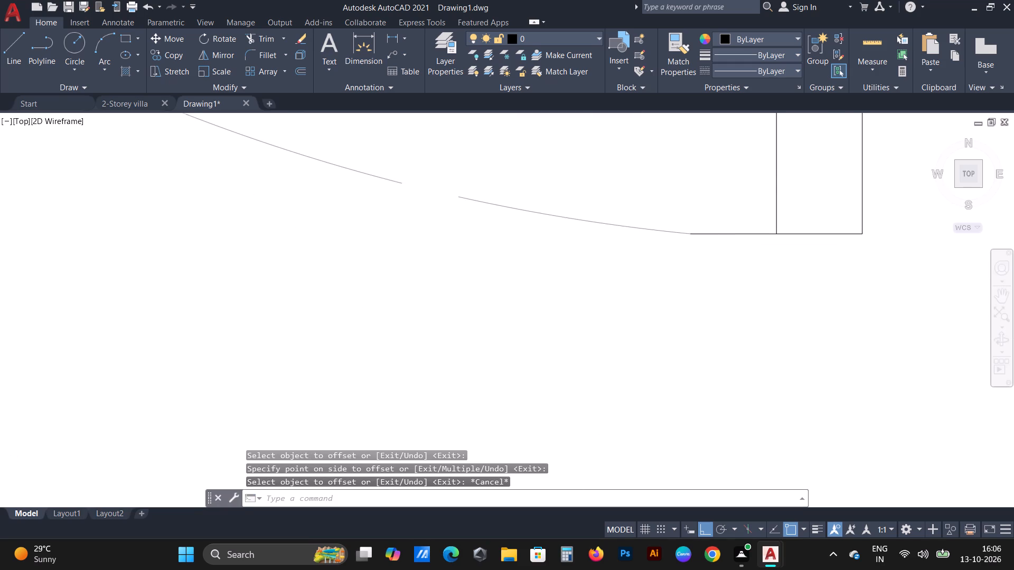
left_click(733, 222)
left_click(678, 229)
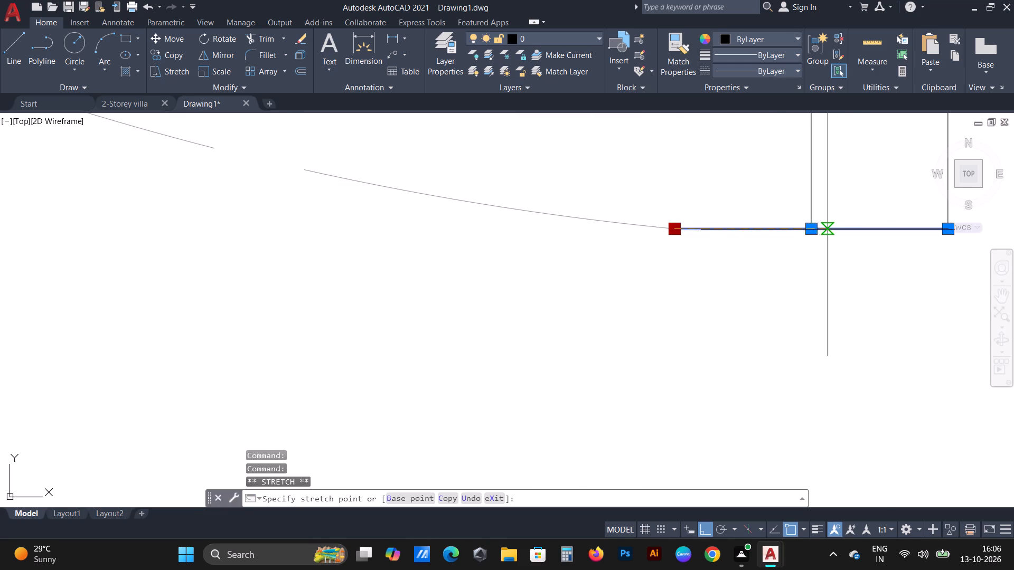
left_click(819, 230)
left_click(673, 227)
left_click_drag(677, 230, 682, 229)
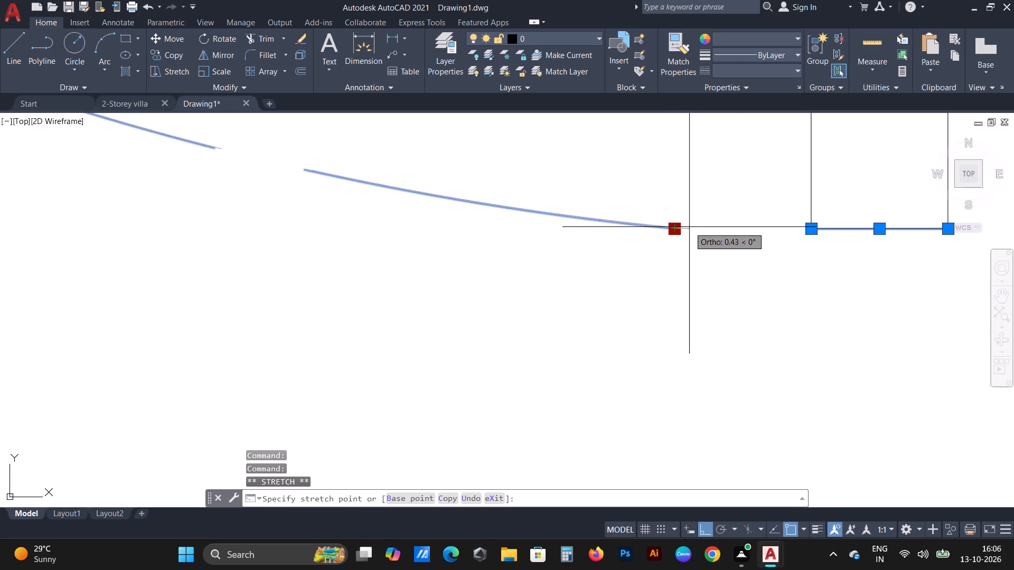
left_click(819, 233)
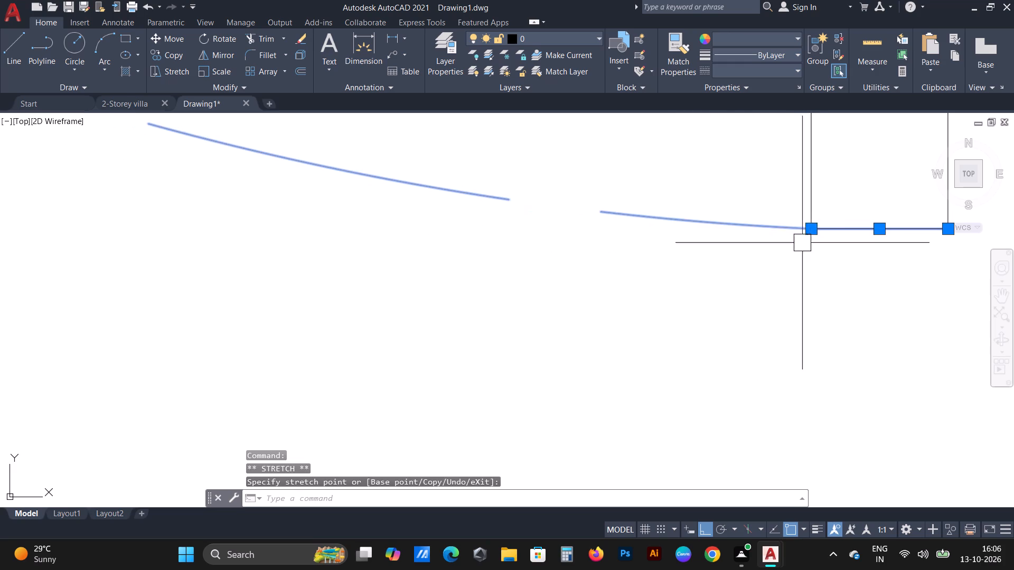
key("Escape")
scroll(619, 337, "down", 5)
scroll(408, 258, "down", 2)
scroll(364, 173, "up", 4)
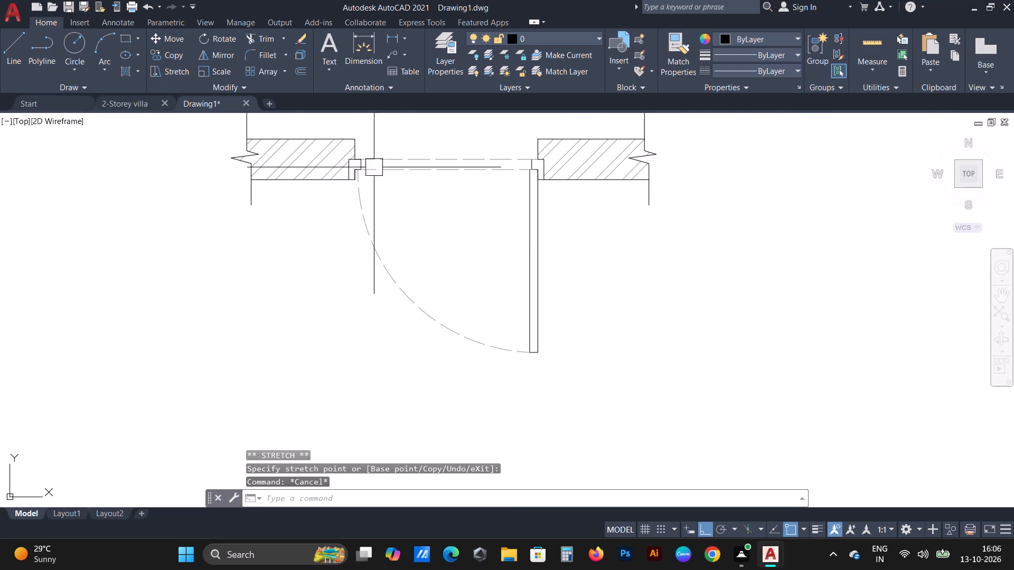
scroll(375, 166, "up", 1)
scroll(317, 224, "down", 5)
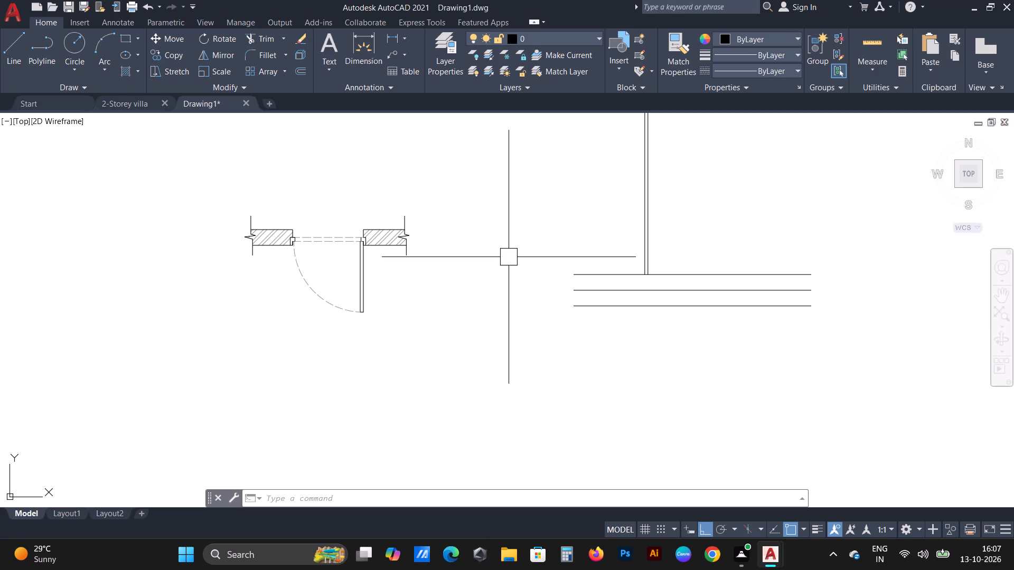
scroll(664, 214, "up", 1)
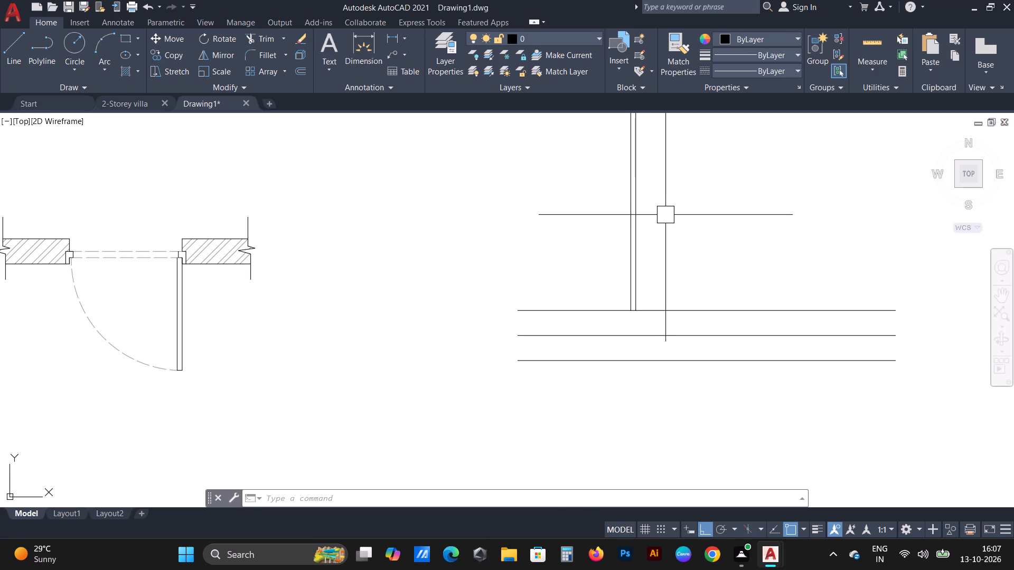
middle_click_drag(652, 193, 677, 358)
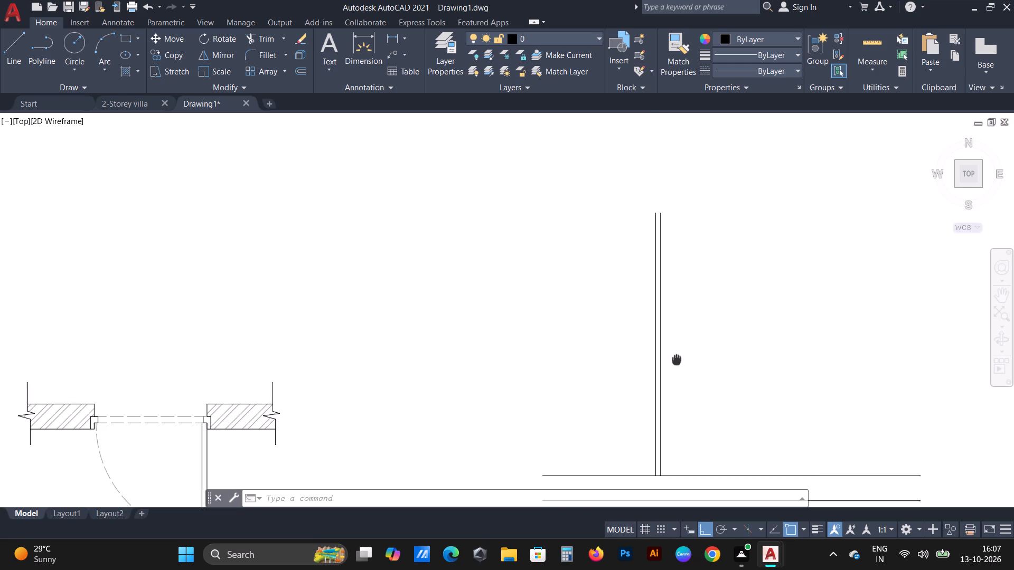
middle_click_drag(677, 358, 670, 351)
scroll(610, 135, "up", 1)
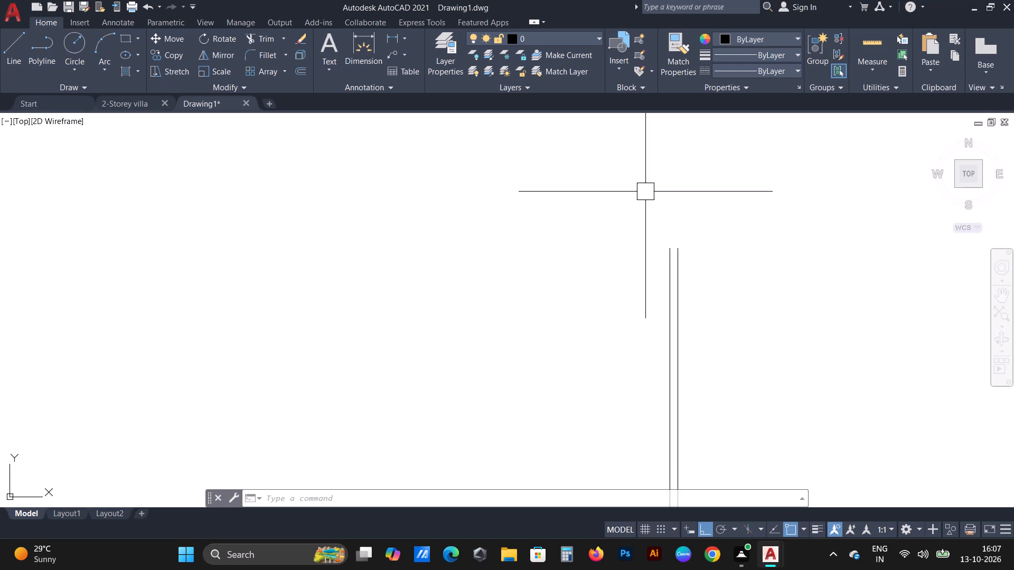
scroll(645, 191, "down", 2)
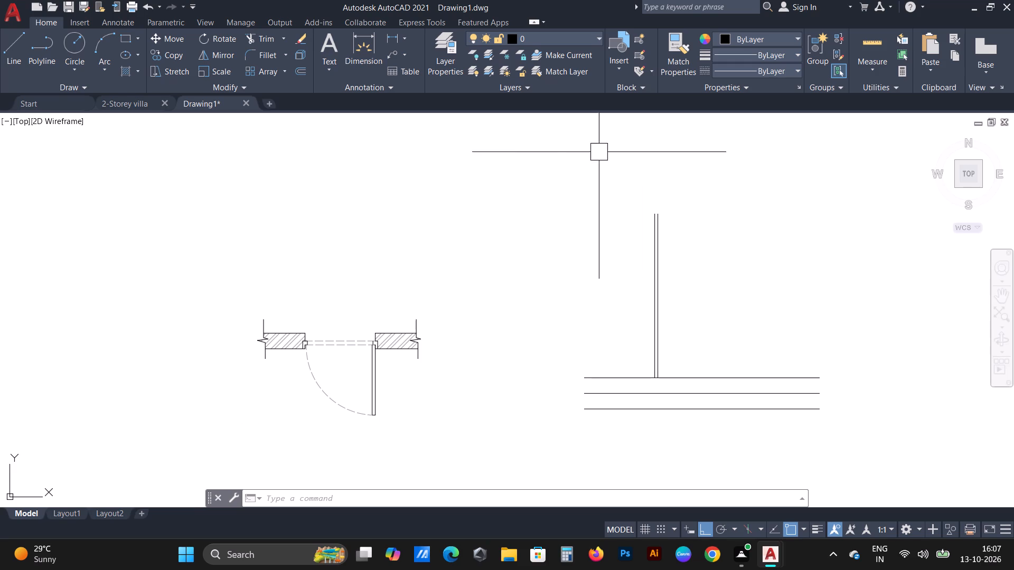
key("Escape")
Delete the two lower horizontal lines beneath the pair of vertical lines.
scroll(660, 414, "up", 1)
left_click_drag(679, 438, 665, 427)
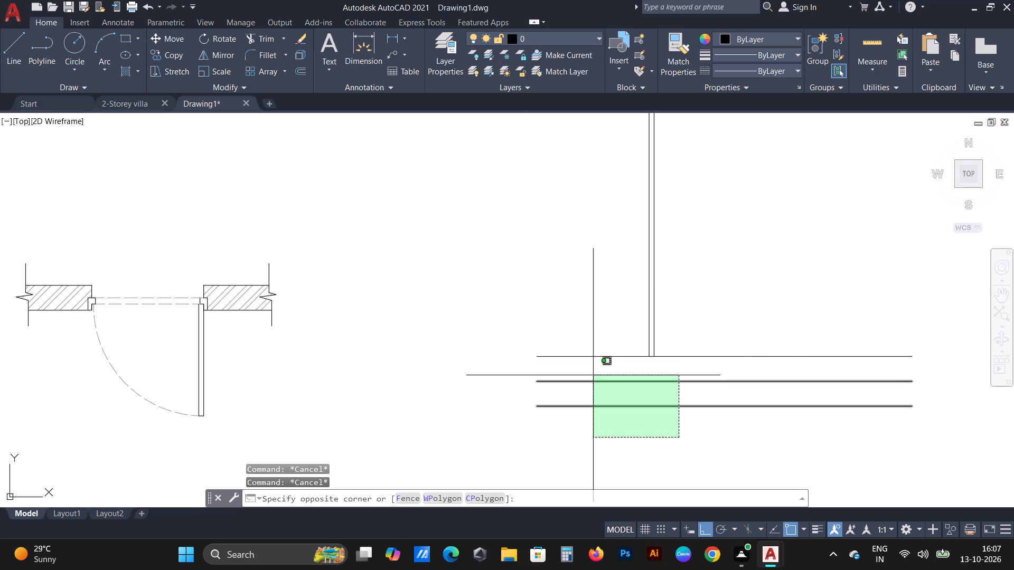
left_click(593, 375)
key("Delete")
Offset the remaining horizontal base line downward twice, at 10 spacing.
type("o 10")
key("Return")
left_click(603, 356)
left_click(603, 392)
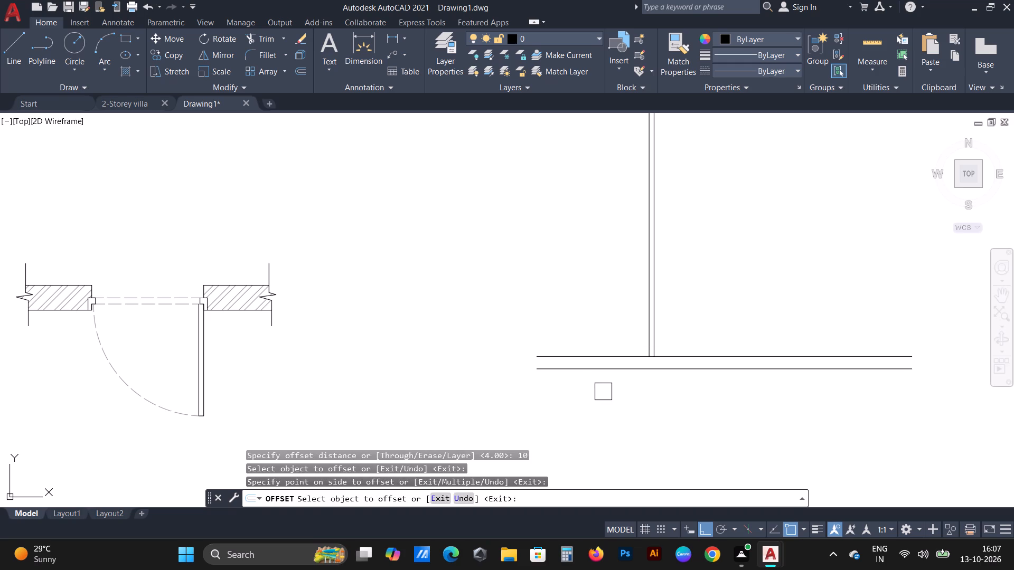
left_click(605, 373)
left_click(611, 408)
key("Escape")
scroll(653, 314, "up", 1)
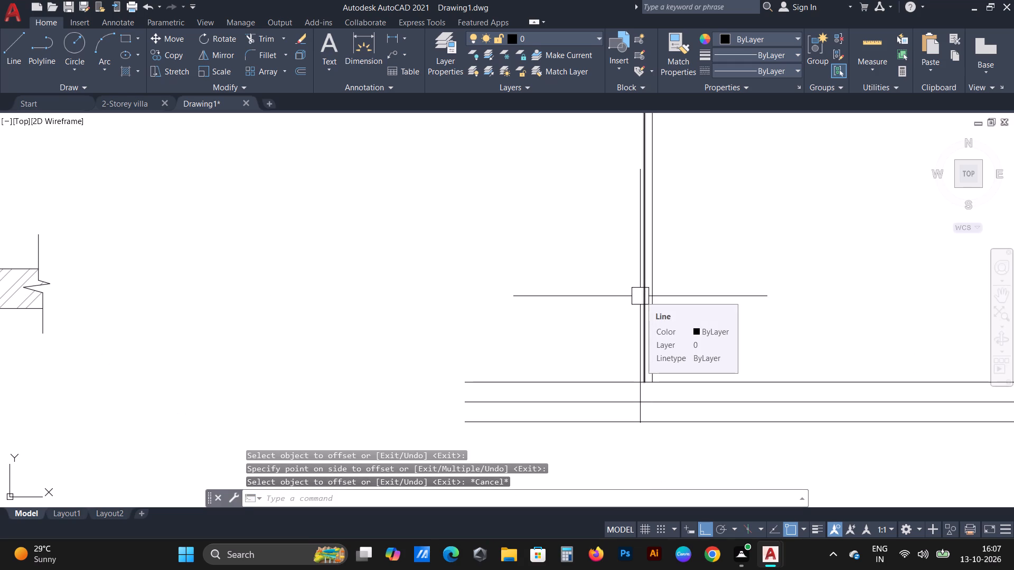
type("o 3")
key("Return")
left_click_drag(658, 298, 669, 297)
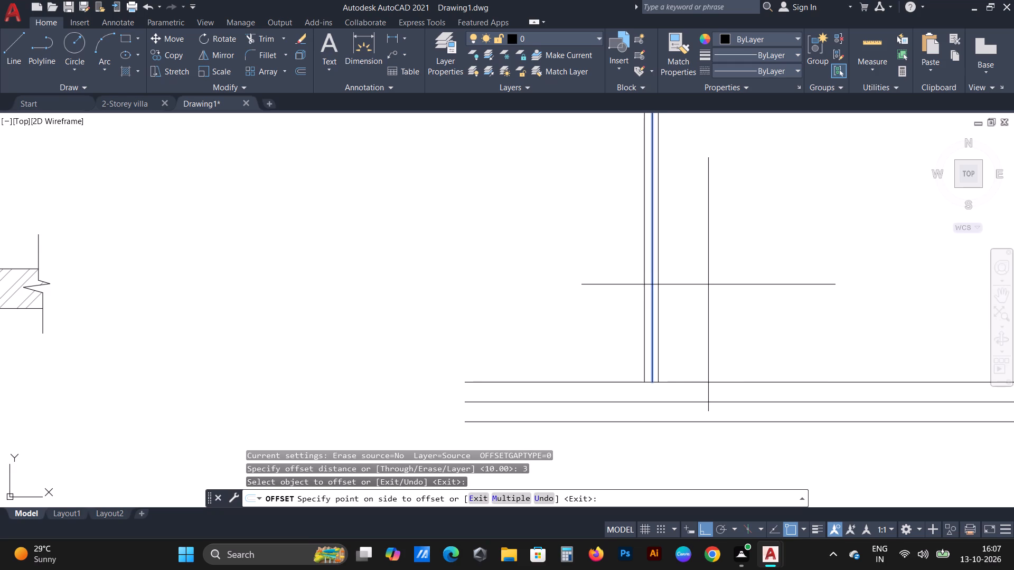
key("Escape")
Offset the right-hand vertical line of the pair by 5 toward the right.
type("o 5")
key("Return")
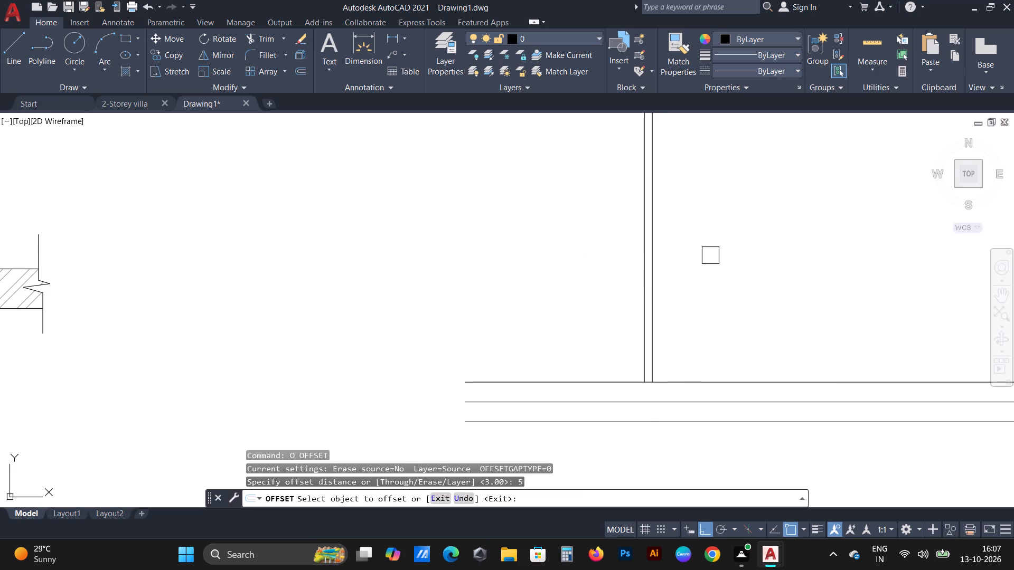
left_click(652, 313)
double_click(771, 303)
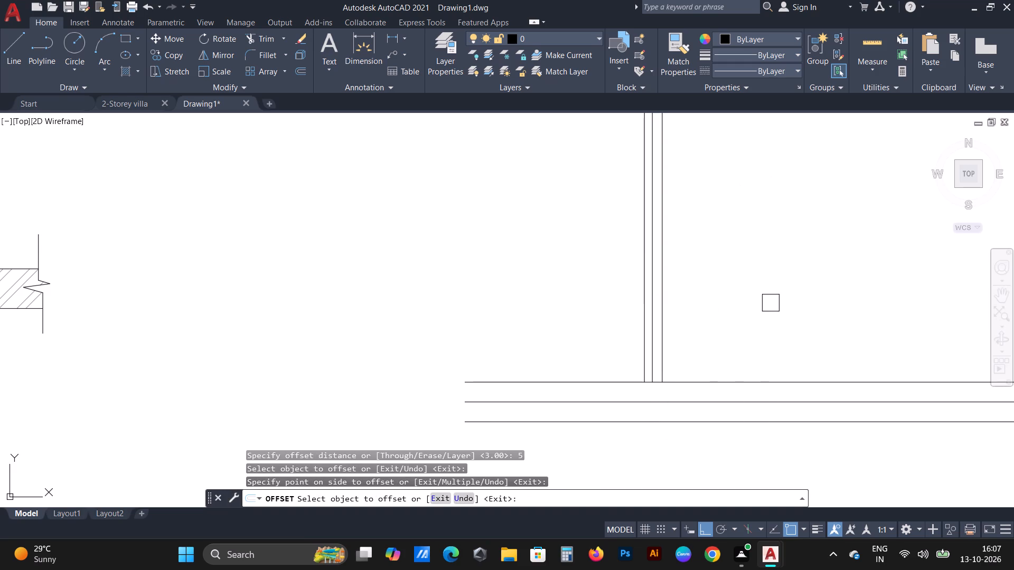
key("Escape")
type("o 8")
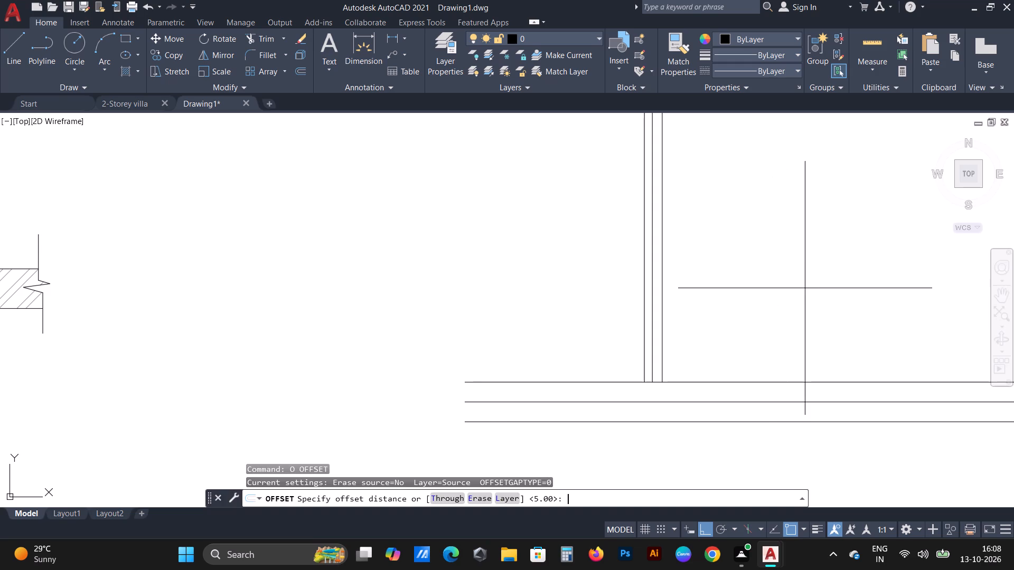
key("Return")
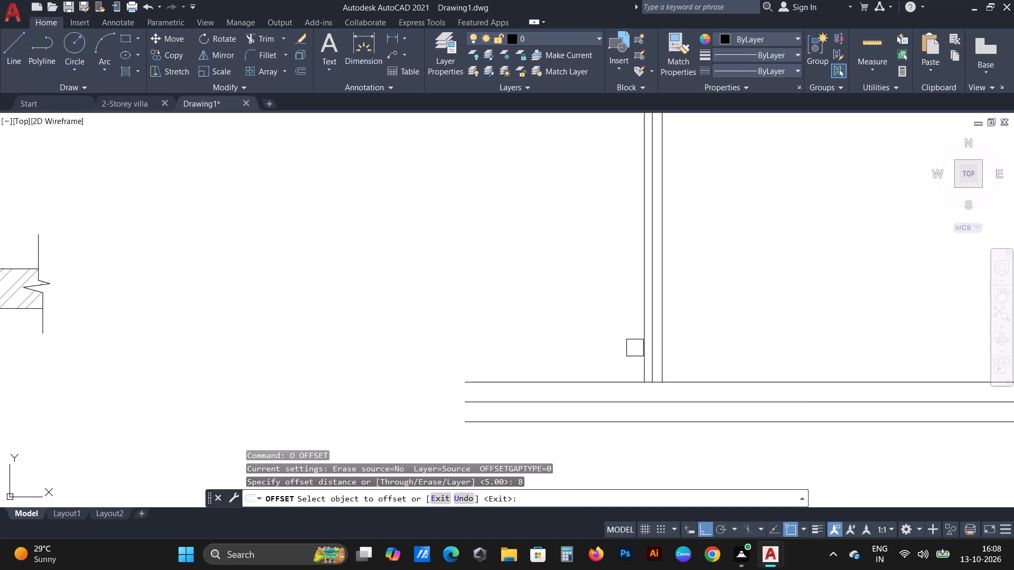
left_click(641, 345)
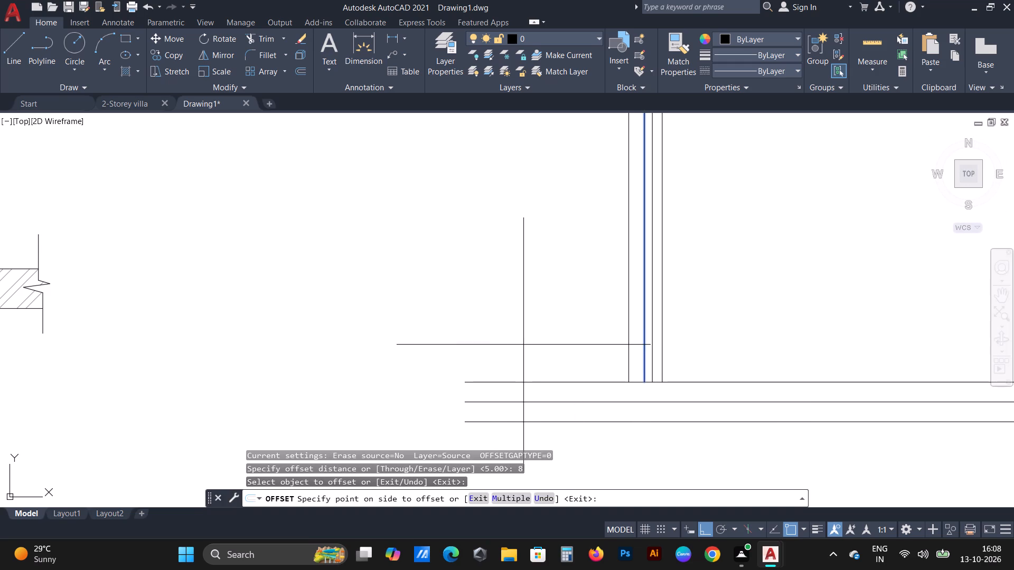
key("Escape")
Offset the leftmost vertical line of the elevation by 10 toward the left.
type("o 10")
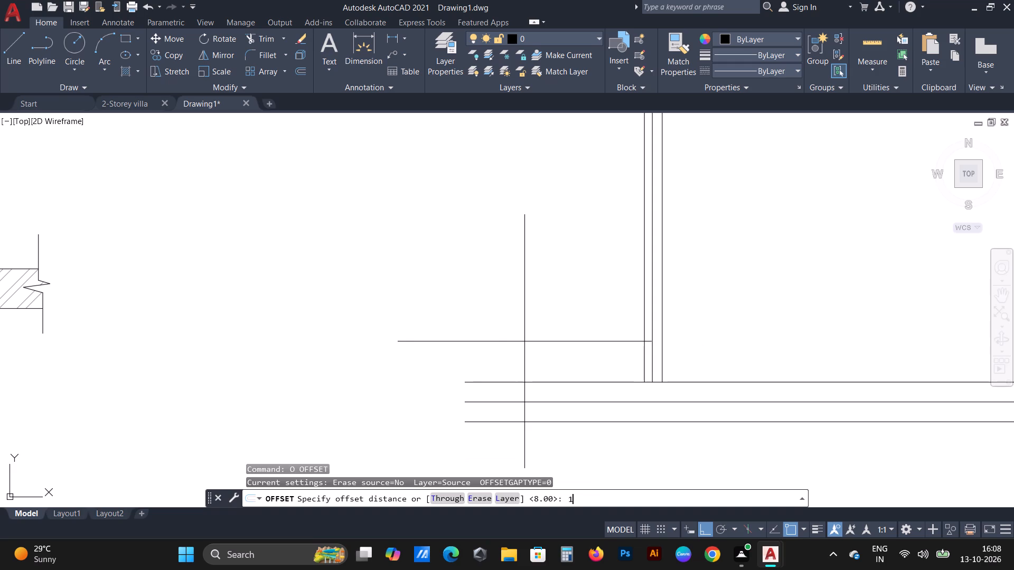
key("Return")
left_click(640, 336)
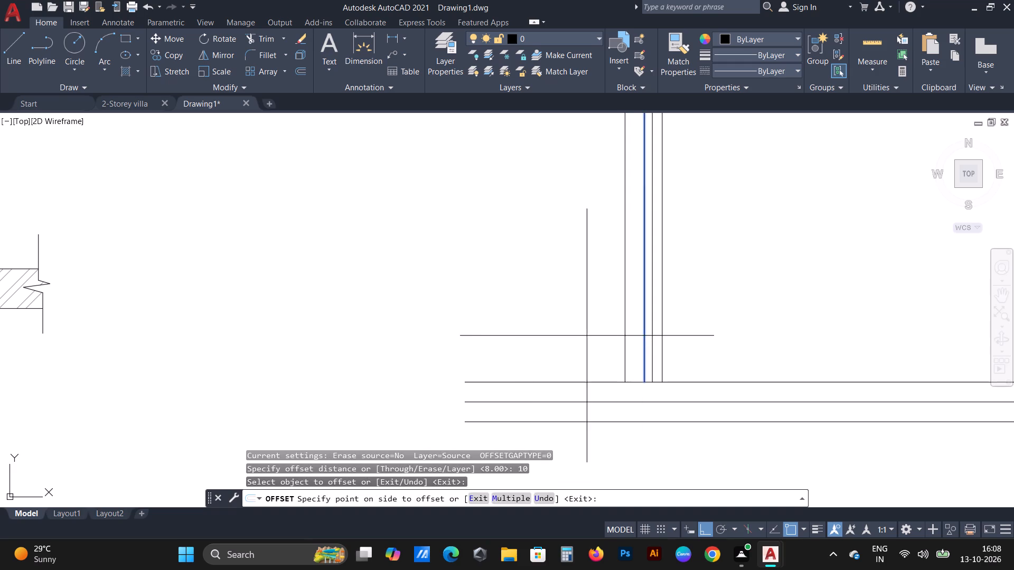
left_click(582, 336)
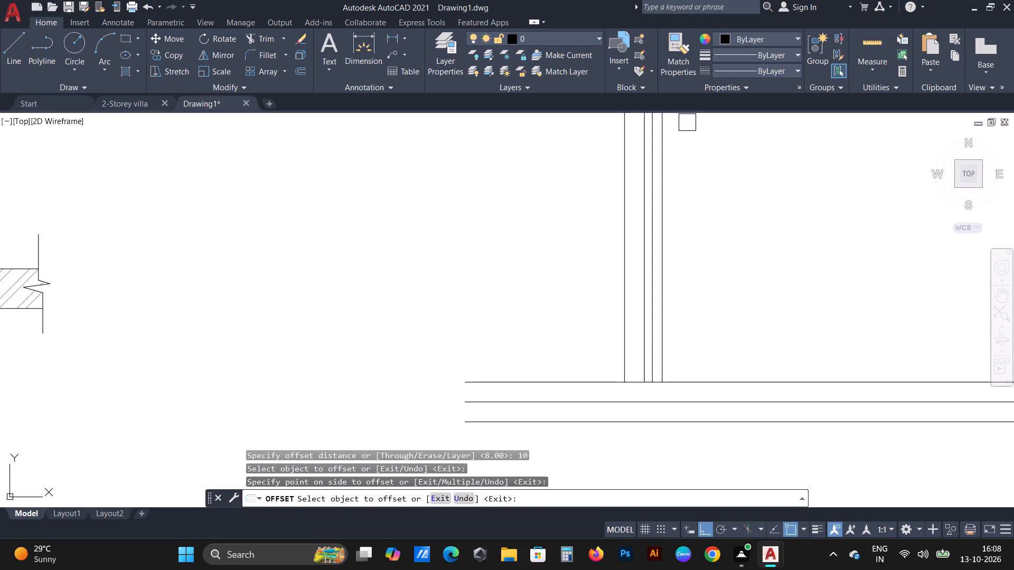
key("Escape")
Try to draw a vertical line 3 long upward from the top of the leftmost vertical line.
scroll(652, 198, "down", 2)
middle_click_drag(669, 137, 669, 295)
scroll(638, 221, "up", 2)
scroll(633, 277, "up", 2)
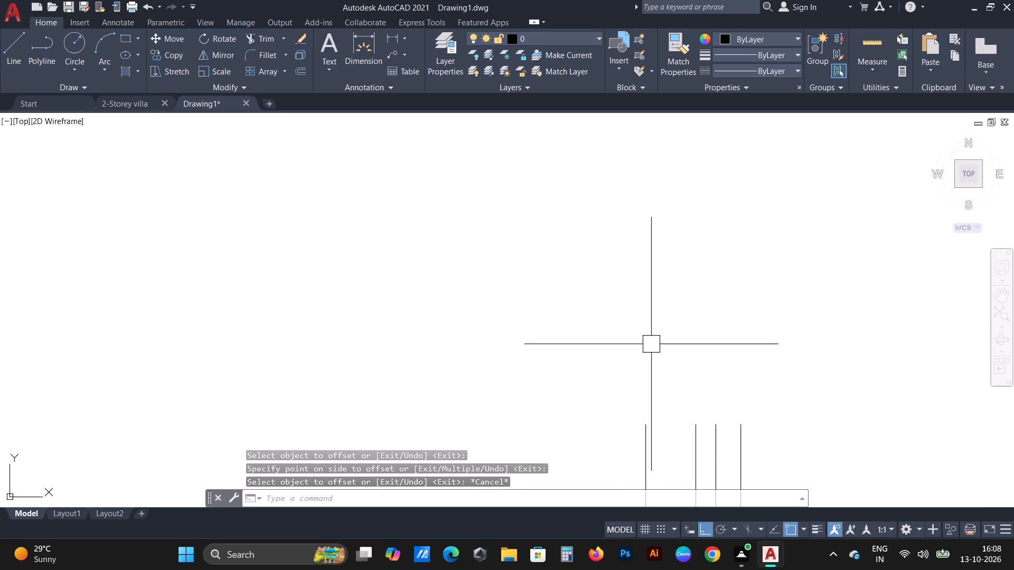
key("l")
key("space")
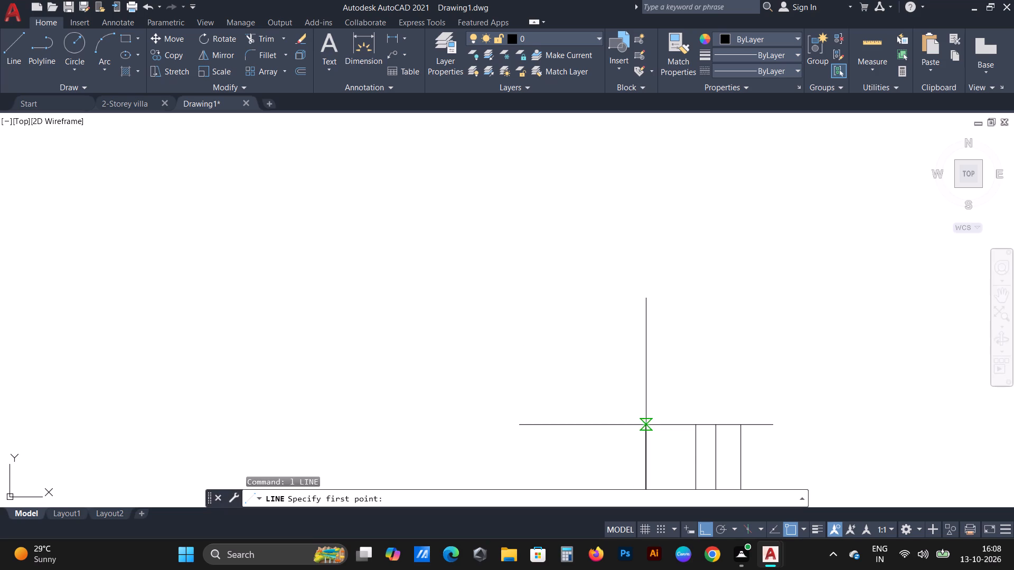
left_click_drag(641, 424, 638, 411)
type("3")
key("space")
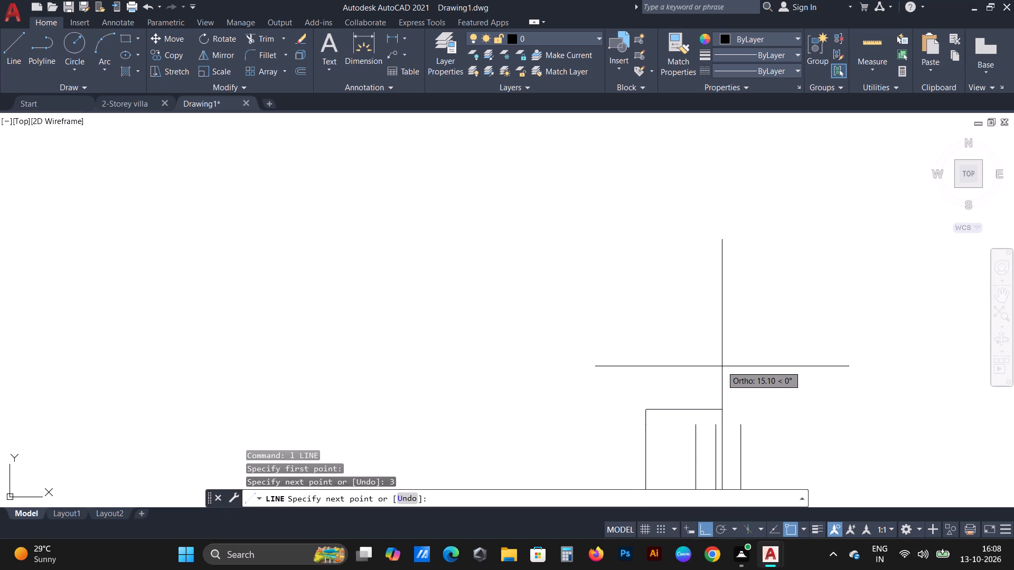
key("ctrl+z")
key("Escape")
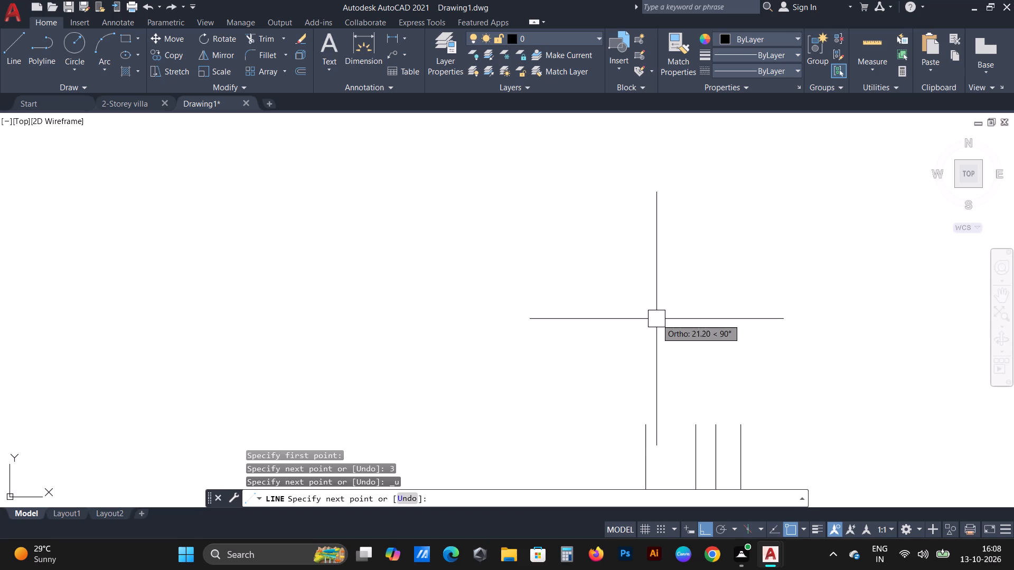
Draw a top outline rising 5 from the leftmost vertical, across and down to the rightmost vertical, then back to the neighbouring vertical's top.
scroll(628, 381, "up", 1)
middle_click_drag(616, 328, 537, 215)
key("l")
key("space")
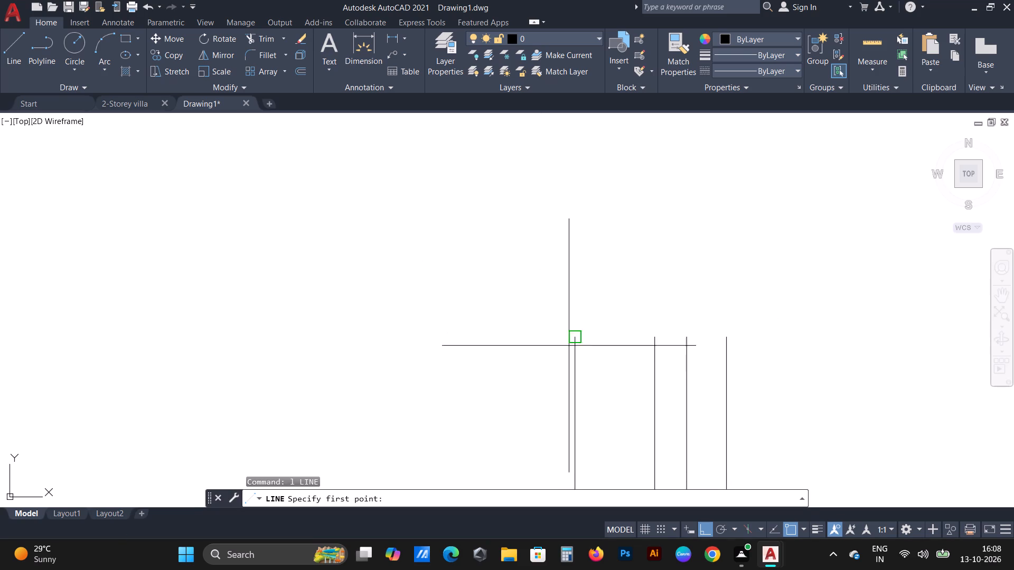
left_click_drag(569, 336, 569, 331)
type("5")
key("space")
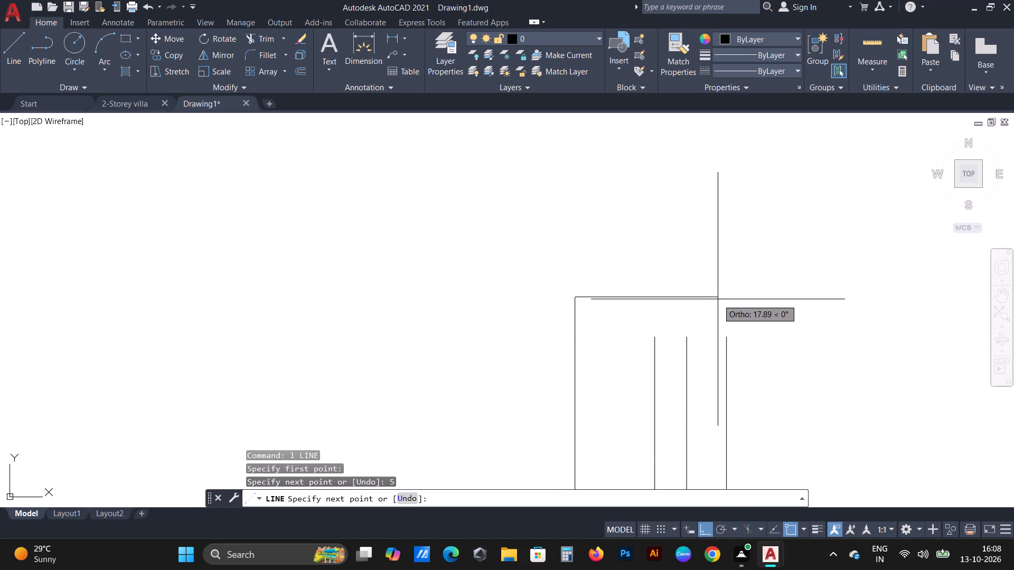
scroll(718, 299, "up", 2)
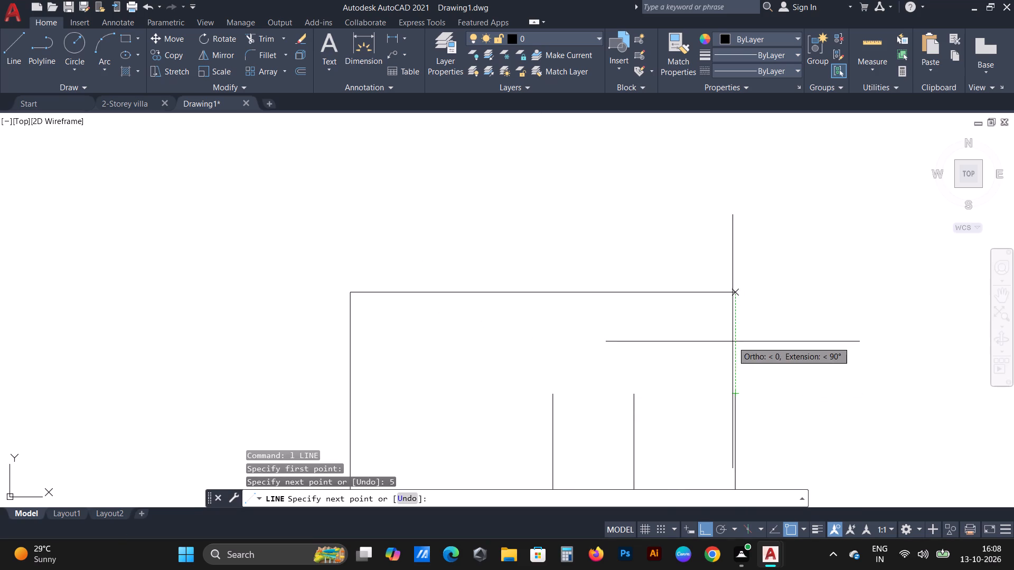
left_click(733, 341)
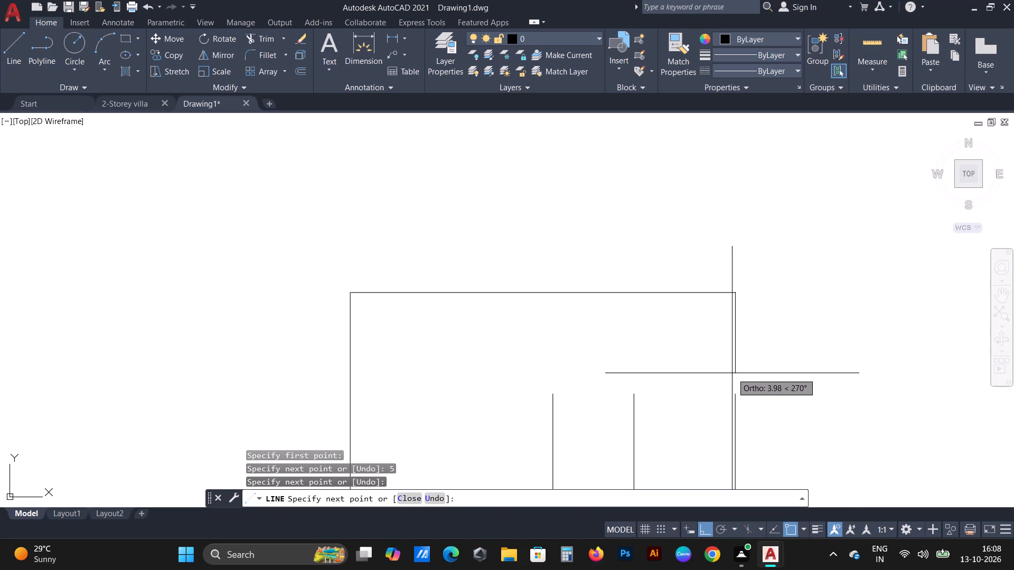
left_click(735, 395)
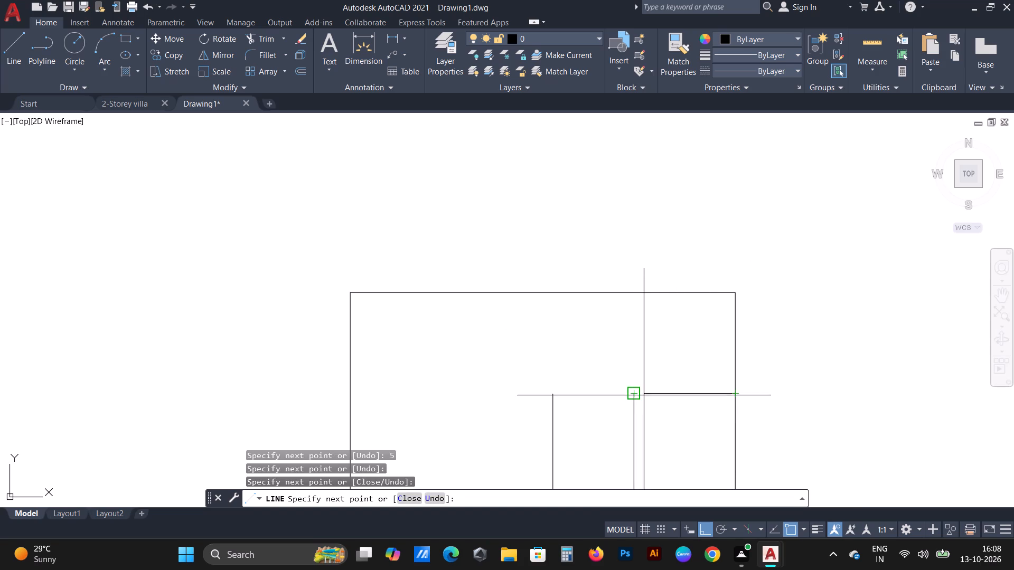
left_click_drag(644, 393, 644, 388)
key("Escape")
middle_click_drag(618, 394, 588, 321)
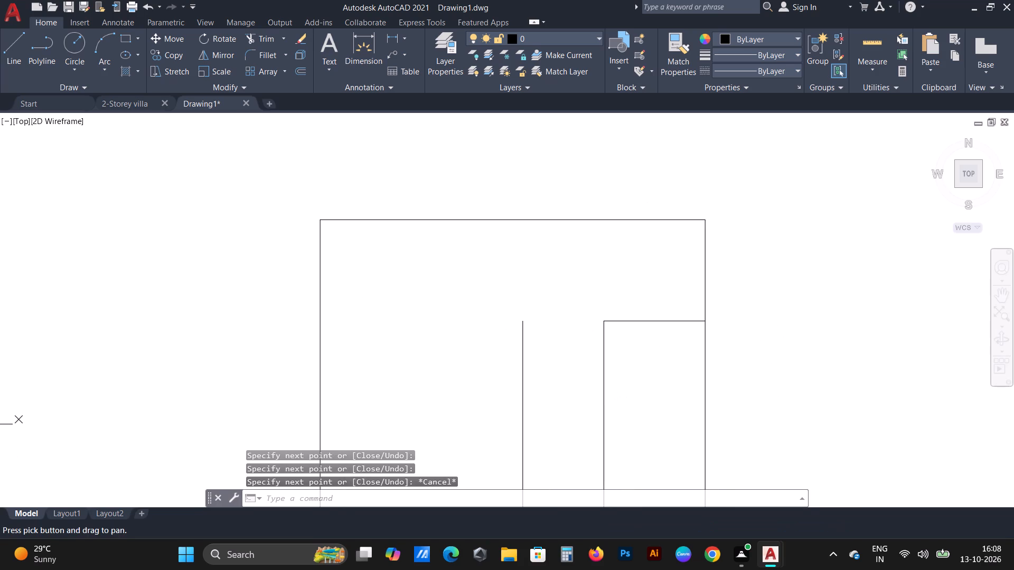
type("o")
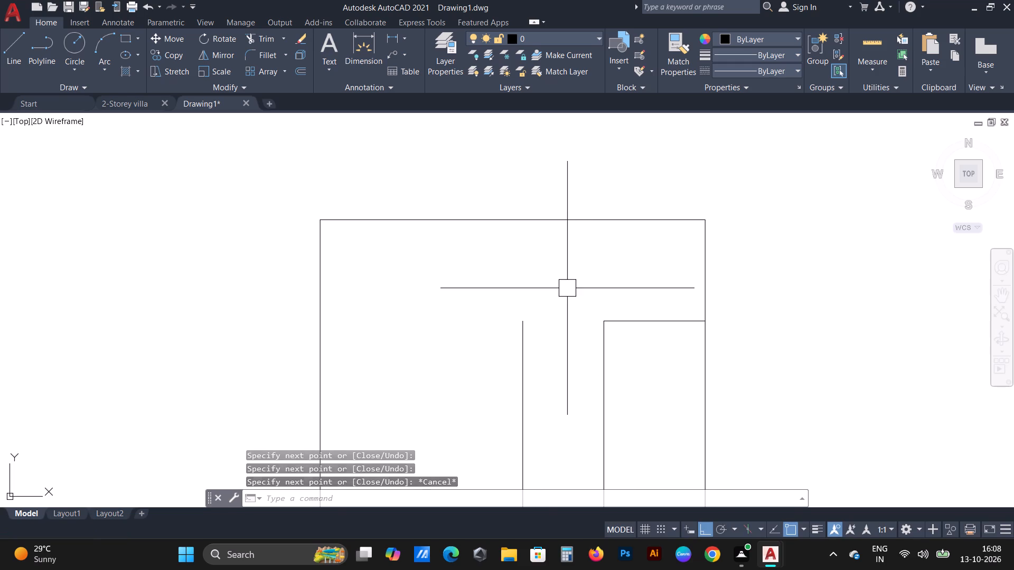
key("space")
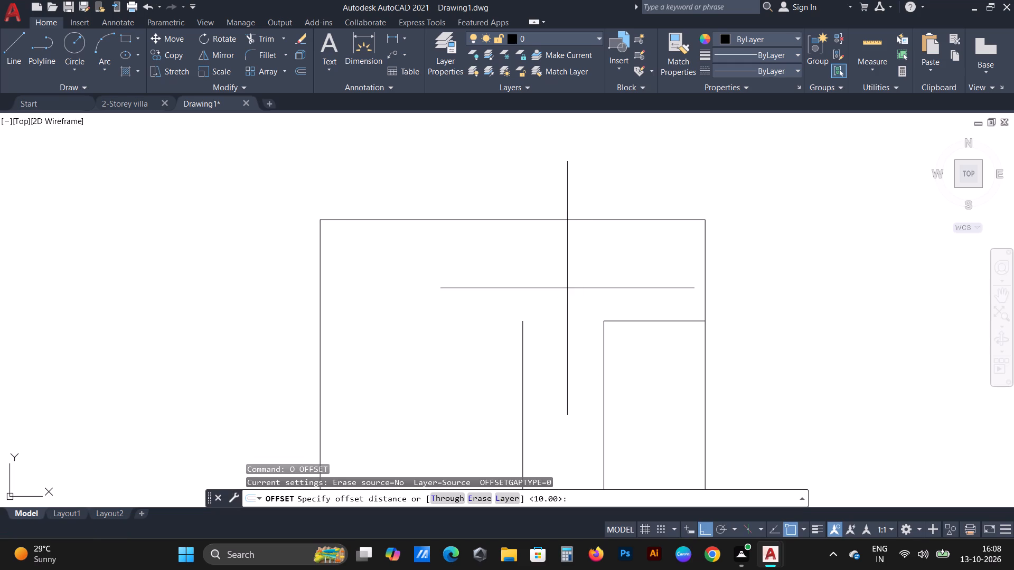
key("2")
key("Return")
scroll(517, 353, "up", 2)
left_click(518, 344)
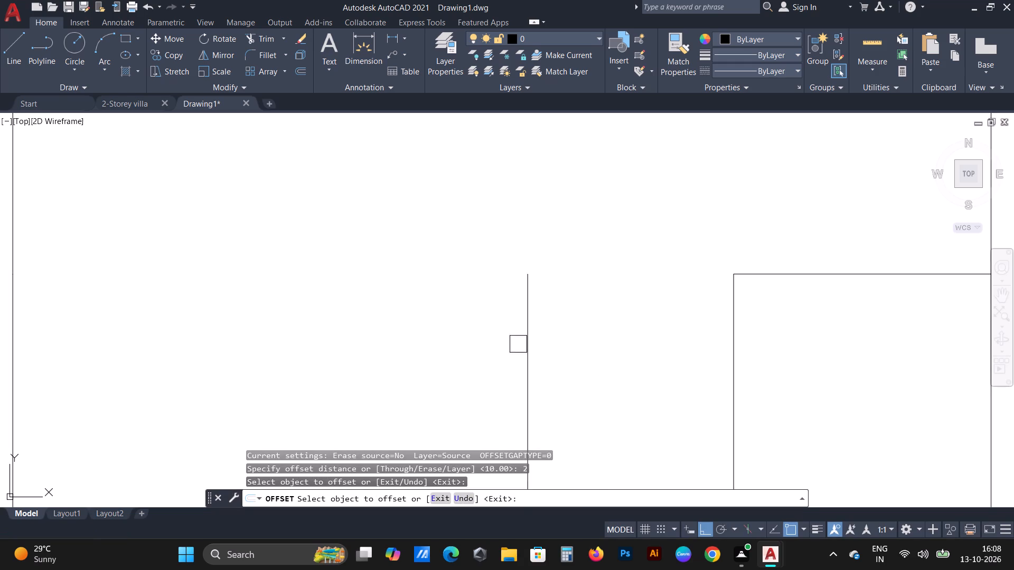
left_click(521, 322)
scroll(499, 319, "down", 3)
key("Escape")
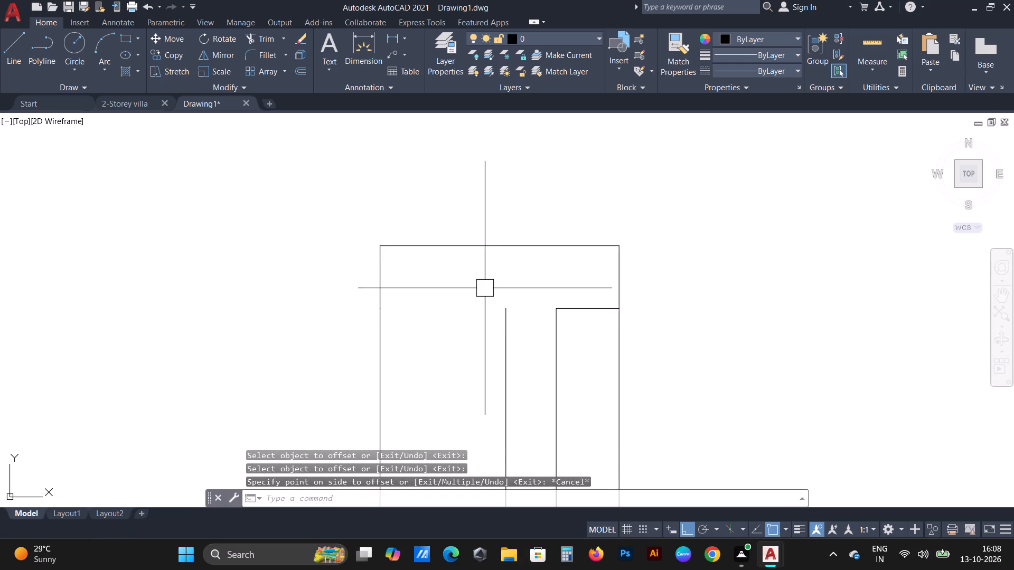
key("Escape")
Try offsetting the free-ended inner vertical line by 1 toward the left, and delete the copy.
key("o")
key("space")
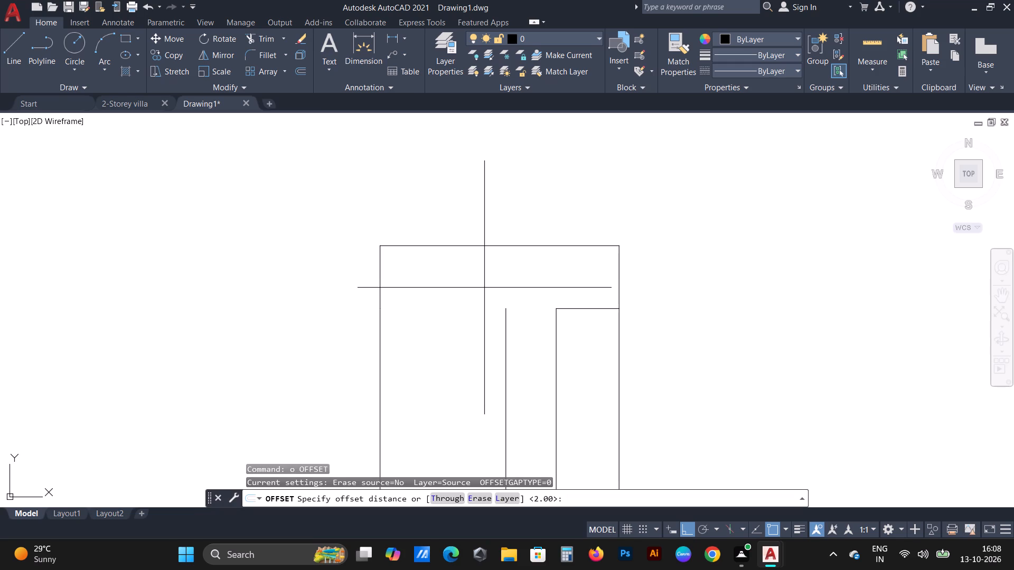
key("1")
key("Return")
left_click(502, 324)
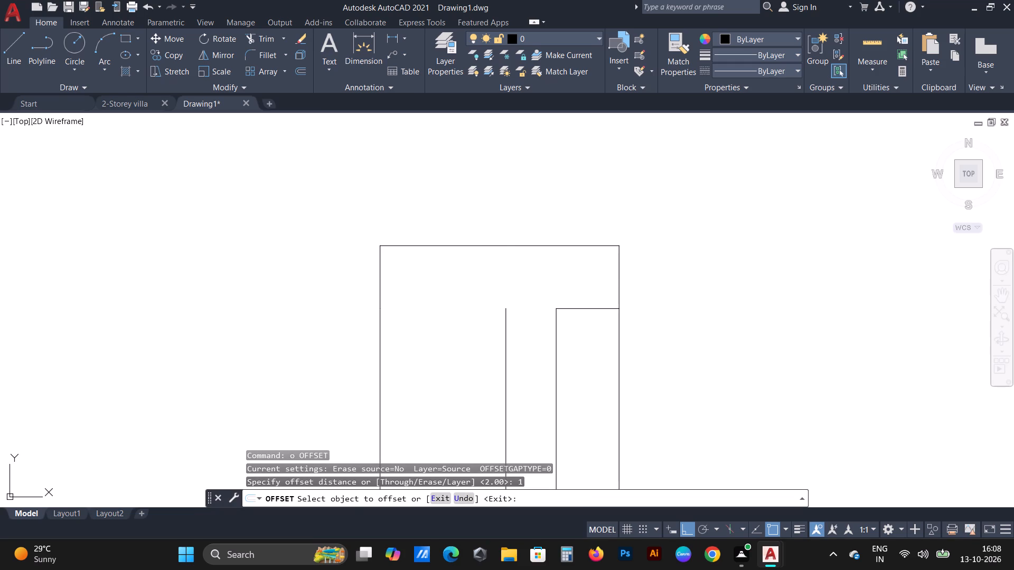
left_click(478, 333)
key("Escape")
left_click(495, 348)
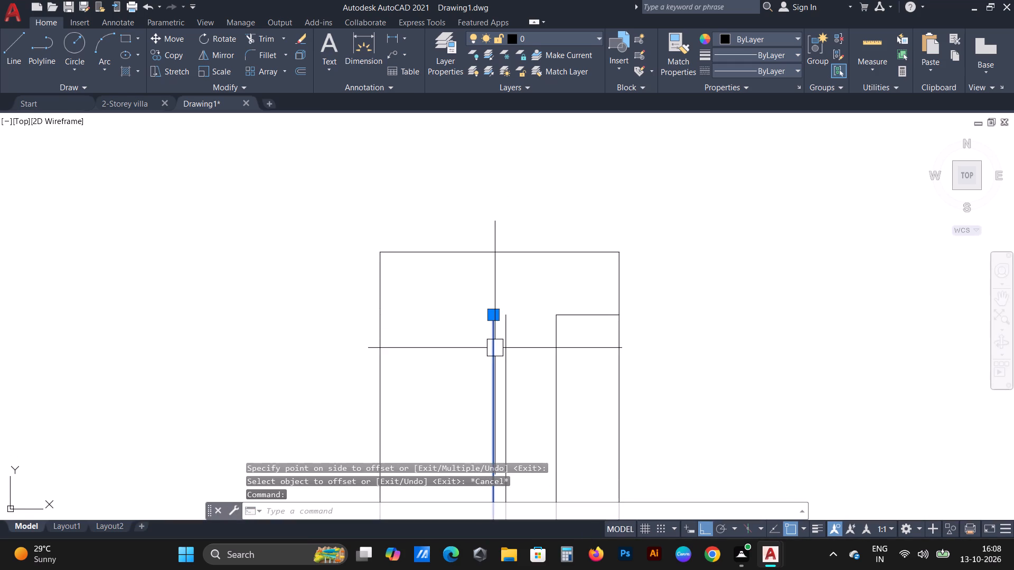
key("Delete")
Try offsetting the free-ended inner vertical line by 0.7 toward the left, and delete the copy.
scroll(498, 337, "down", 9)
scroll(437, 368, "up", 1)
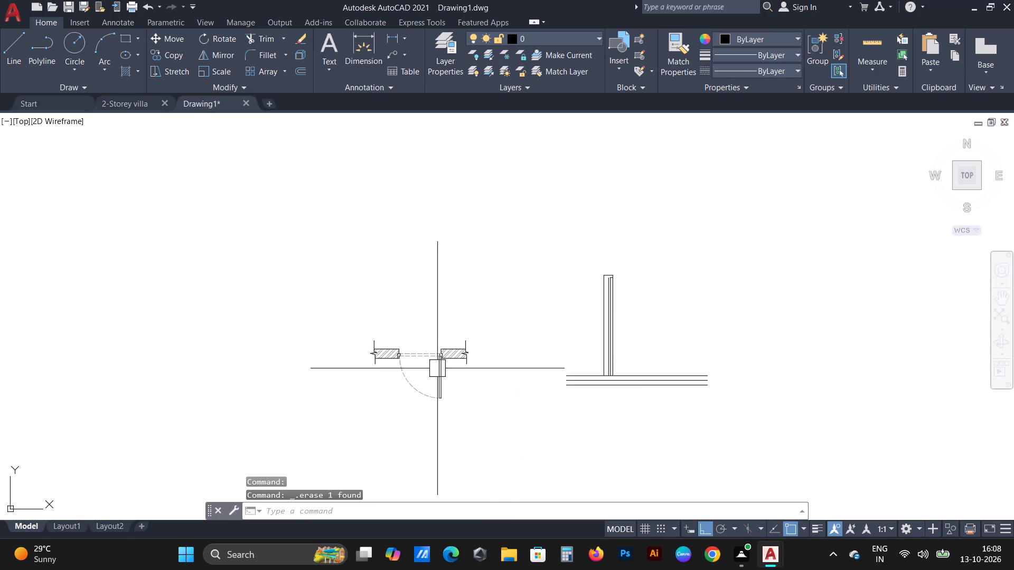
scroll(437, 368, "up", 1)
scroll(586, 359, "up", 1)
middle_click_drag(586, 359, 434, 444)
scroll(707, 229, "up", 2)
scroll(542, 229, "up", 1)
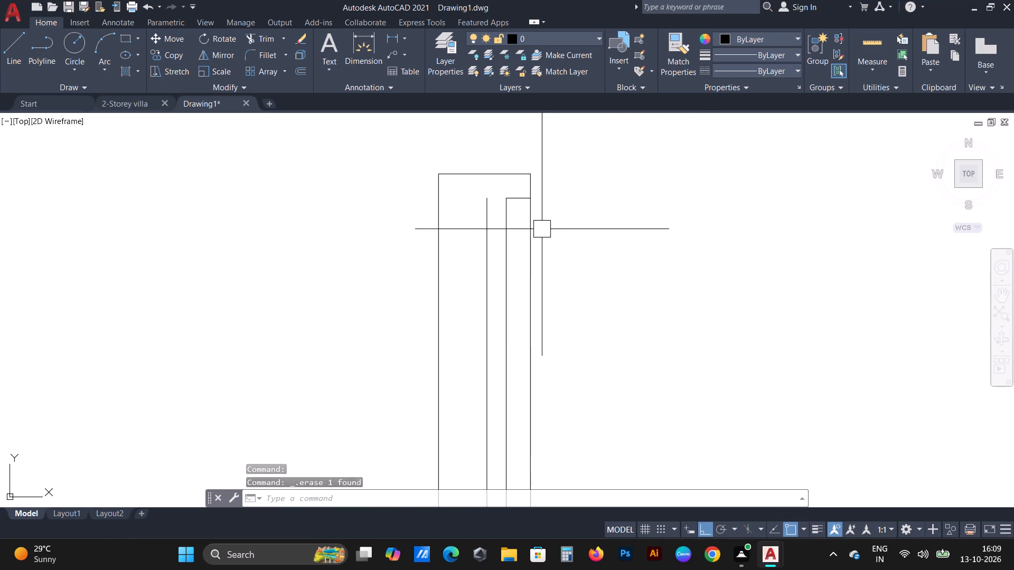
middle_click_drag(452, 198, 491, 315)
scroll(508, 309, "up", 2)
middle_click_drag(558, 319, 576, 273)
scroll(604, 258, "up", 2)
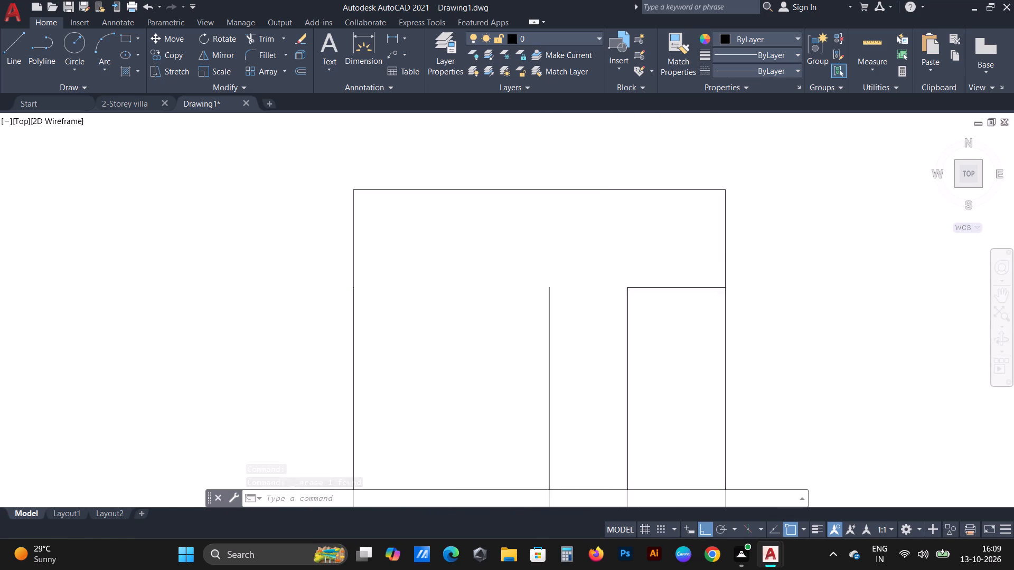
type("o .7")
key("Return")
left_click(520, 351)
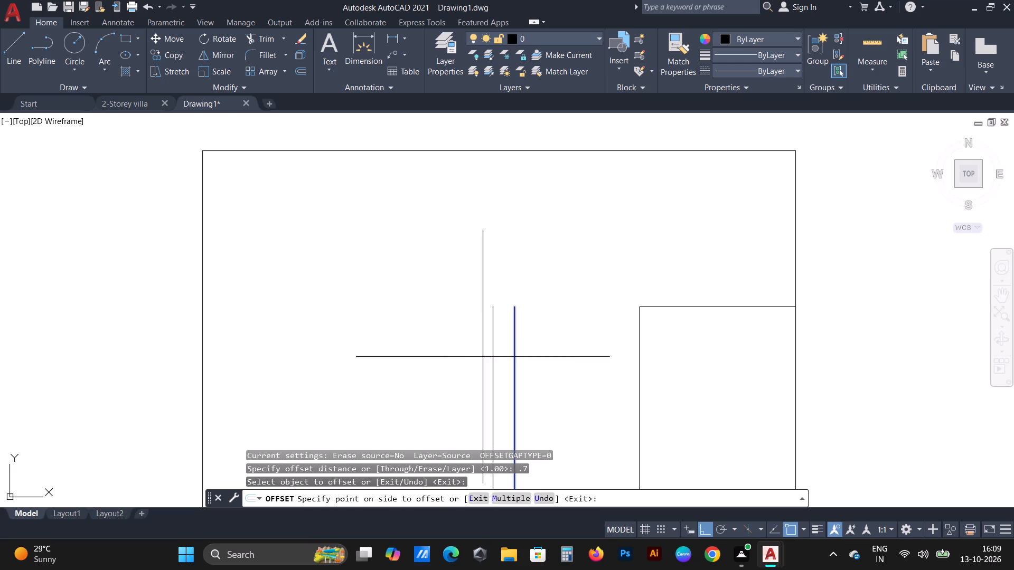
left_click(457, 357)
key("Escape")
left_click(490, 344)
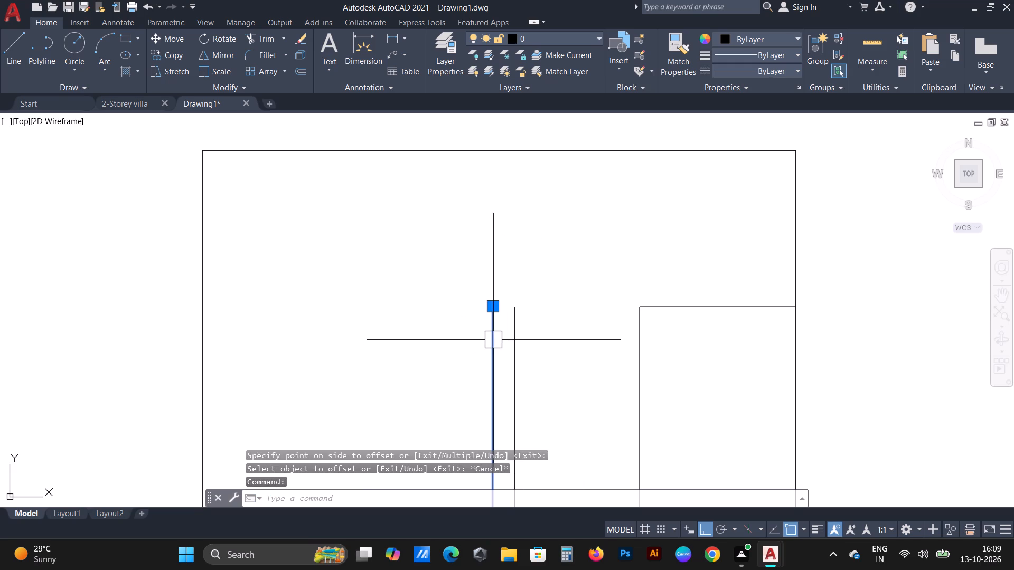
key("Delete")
Offset the two inner vertical lines by 0.5 away from the gap, the left one leftward and the right one rightward.
type("o .5")
key("Return")
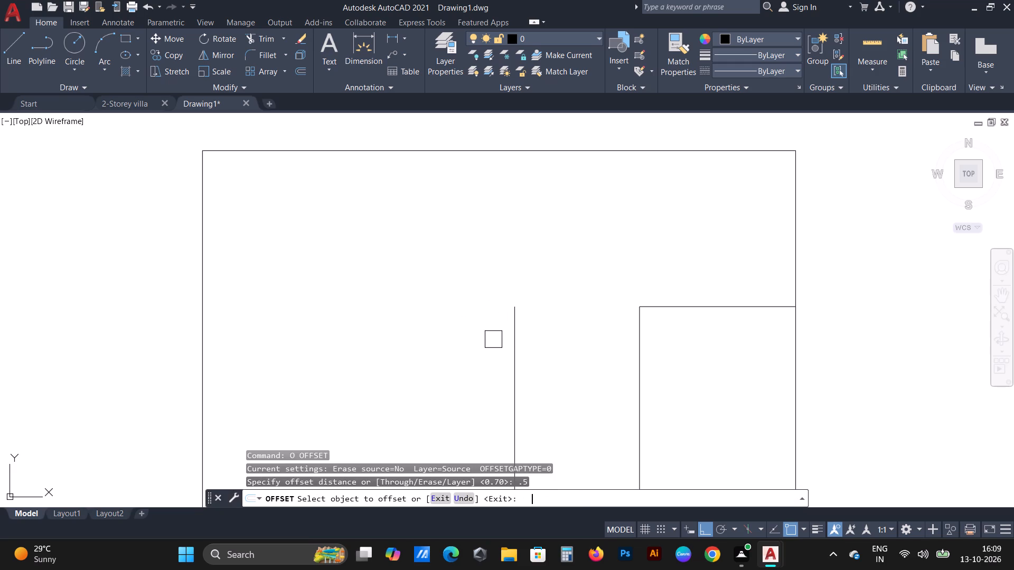
left_click(511, 332)
left_click(441, 336)
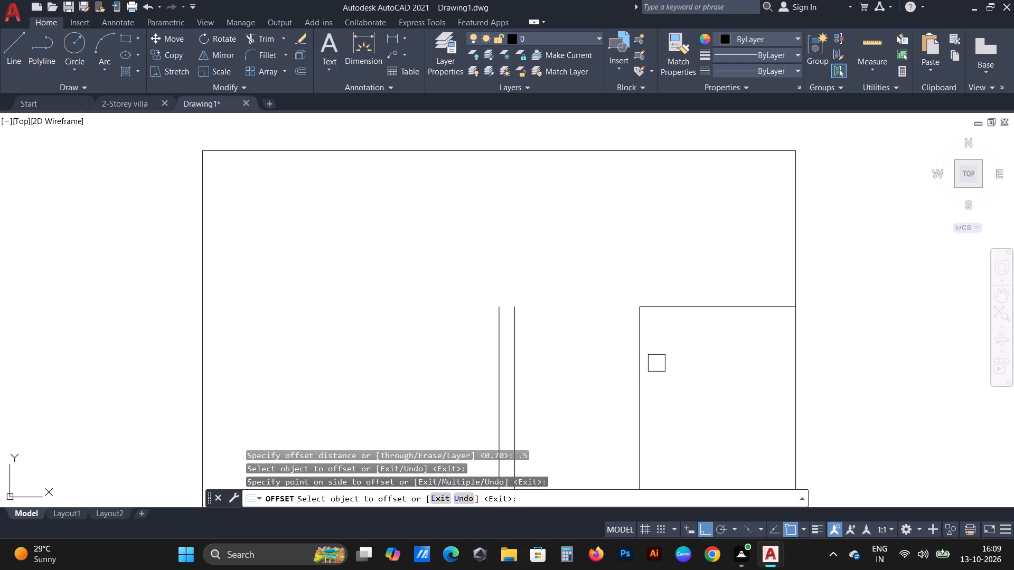
left_click(639, 363)
left_click(680, 369)
key("Escape")
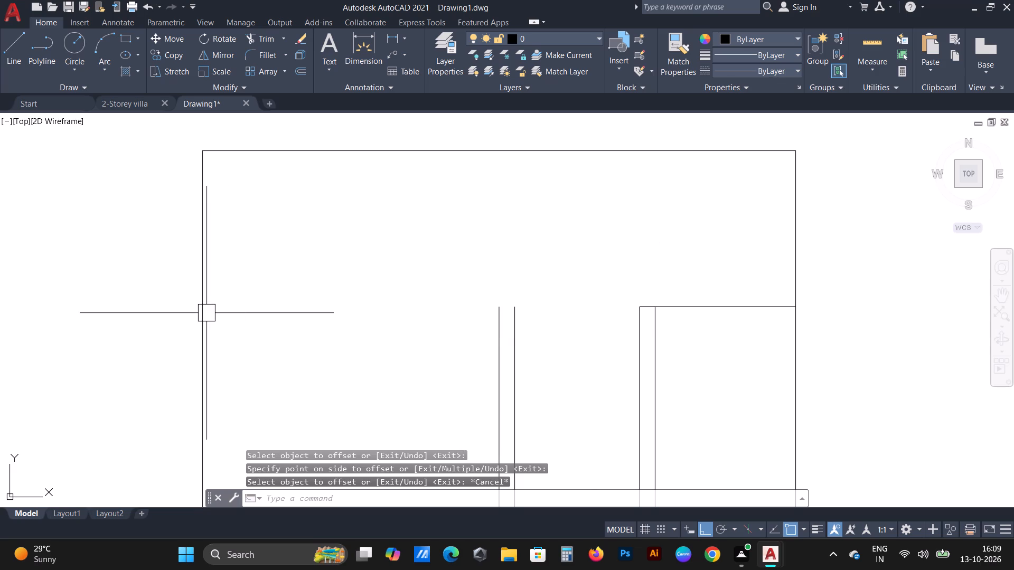
Stretch the top end of the new left offset line upward by 0.5.
scroll(502, 328, "up", 1)
left_click(492, 307)
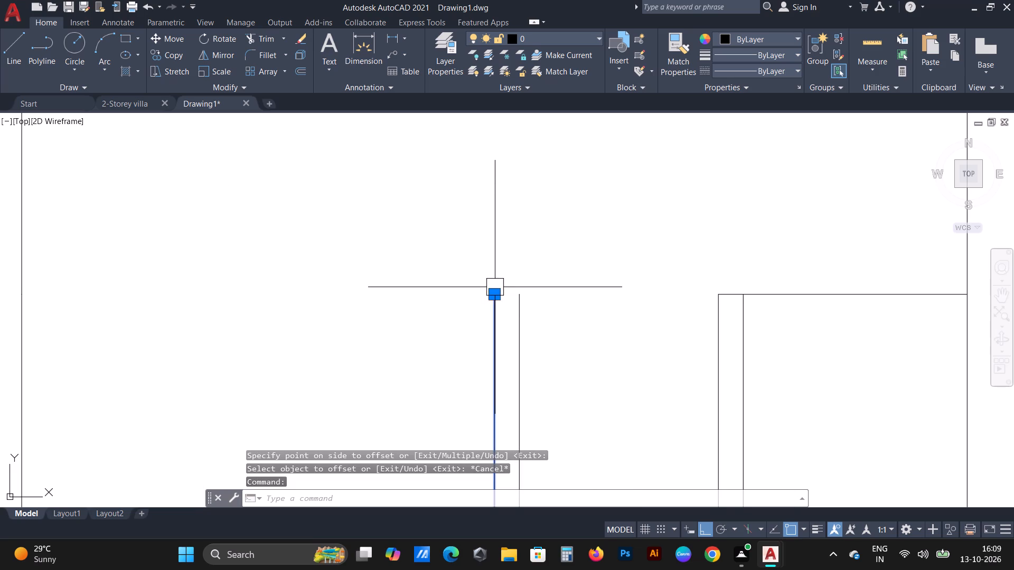
left_click(496, 292)
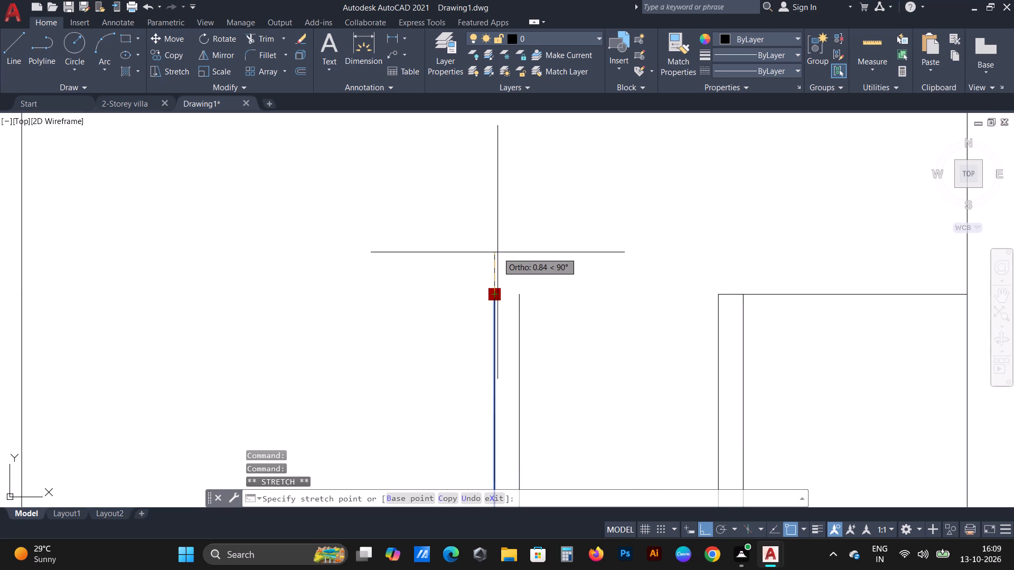
type(".5")
key("space")
key("Escape")
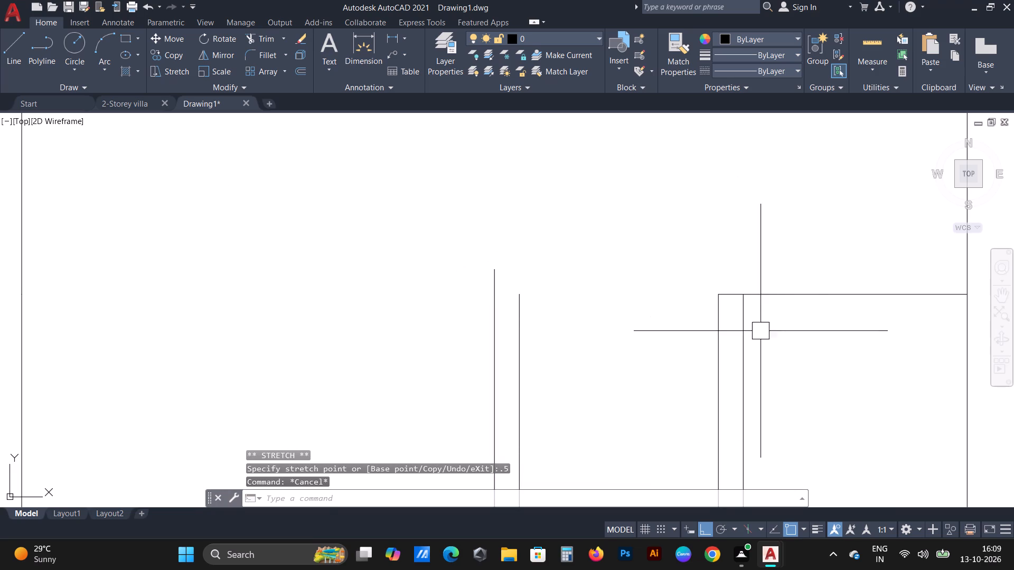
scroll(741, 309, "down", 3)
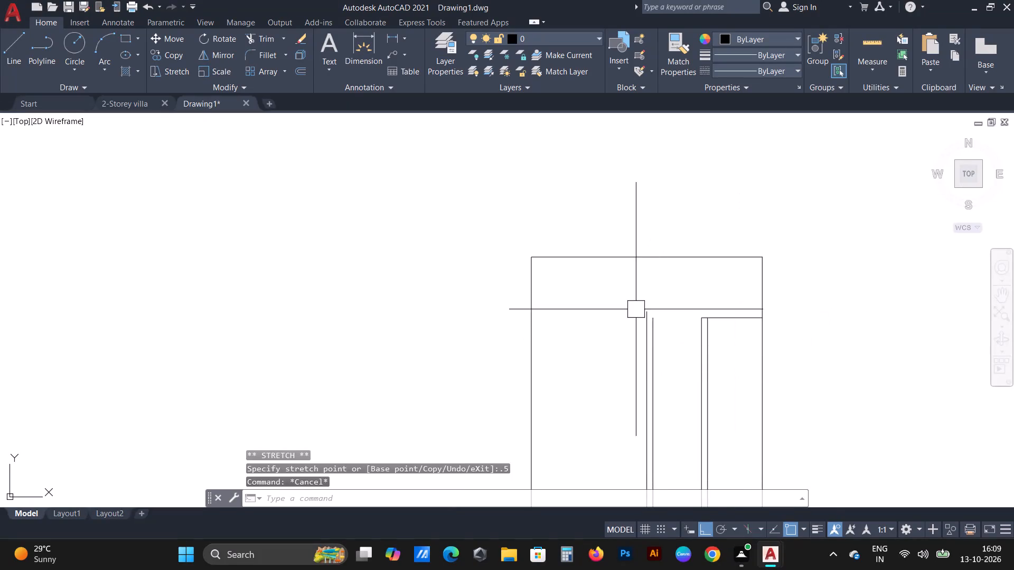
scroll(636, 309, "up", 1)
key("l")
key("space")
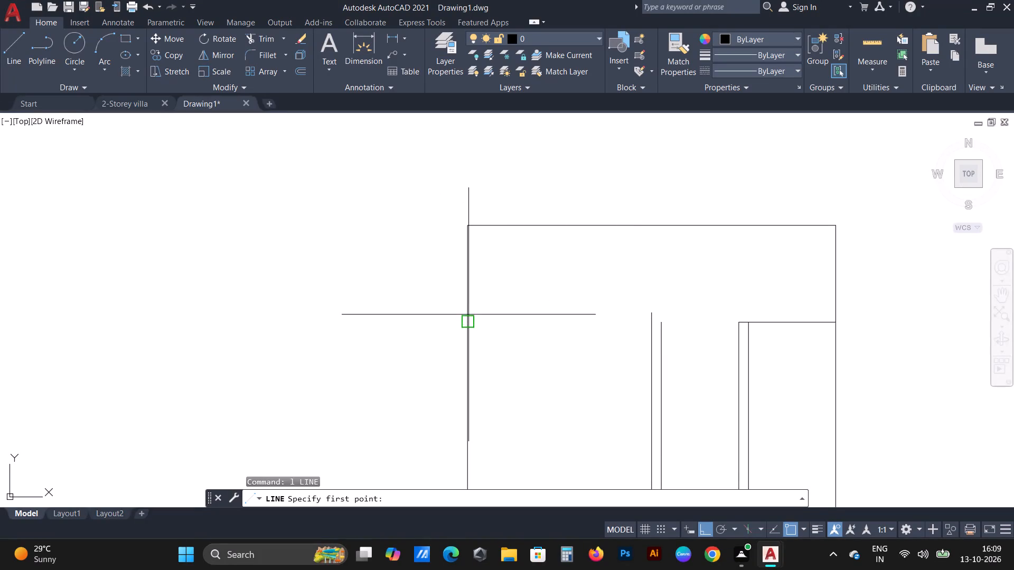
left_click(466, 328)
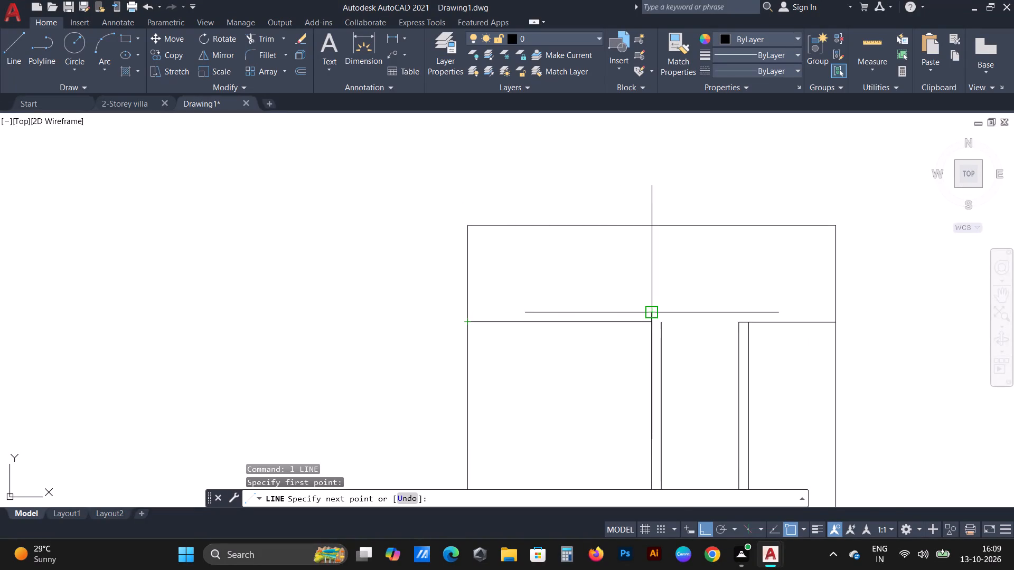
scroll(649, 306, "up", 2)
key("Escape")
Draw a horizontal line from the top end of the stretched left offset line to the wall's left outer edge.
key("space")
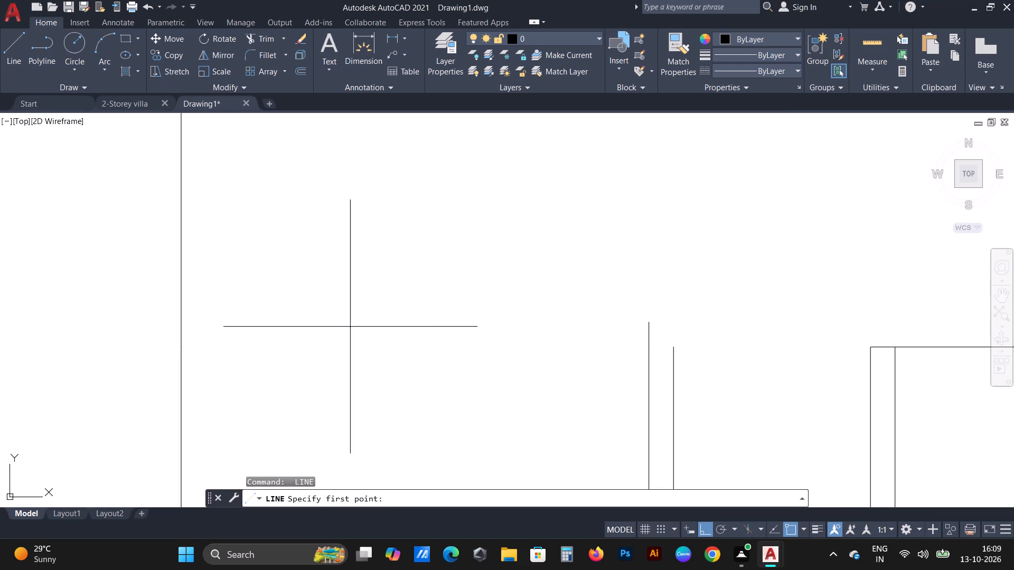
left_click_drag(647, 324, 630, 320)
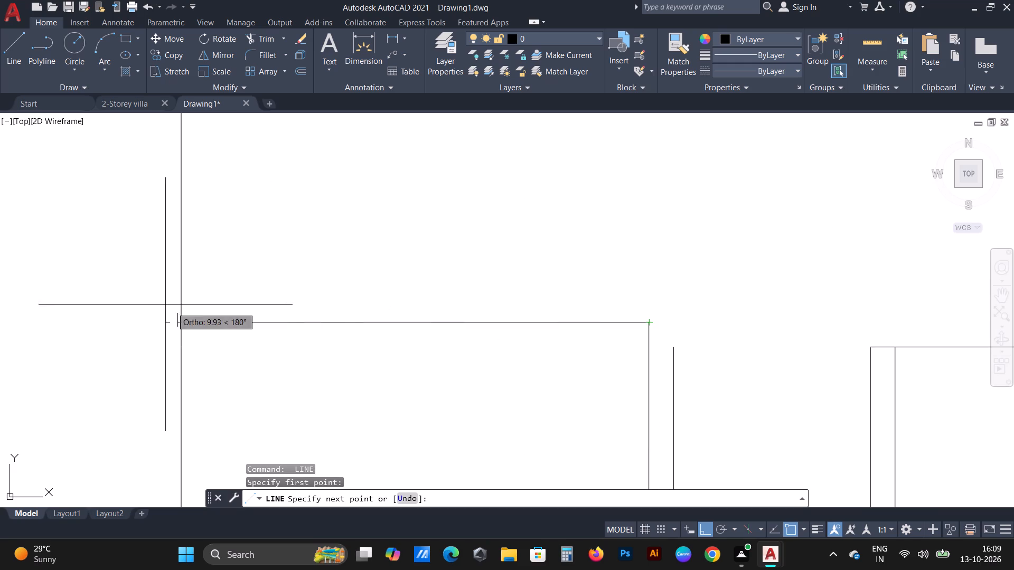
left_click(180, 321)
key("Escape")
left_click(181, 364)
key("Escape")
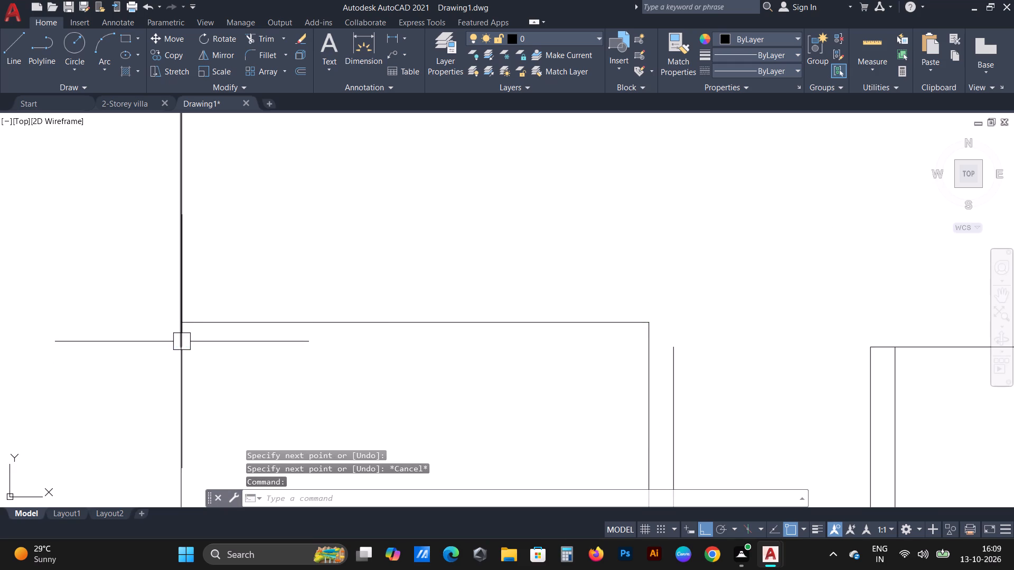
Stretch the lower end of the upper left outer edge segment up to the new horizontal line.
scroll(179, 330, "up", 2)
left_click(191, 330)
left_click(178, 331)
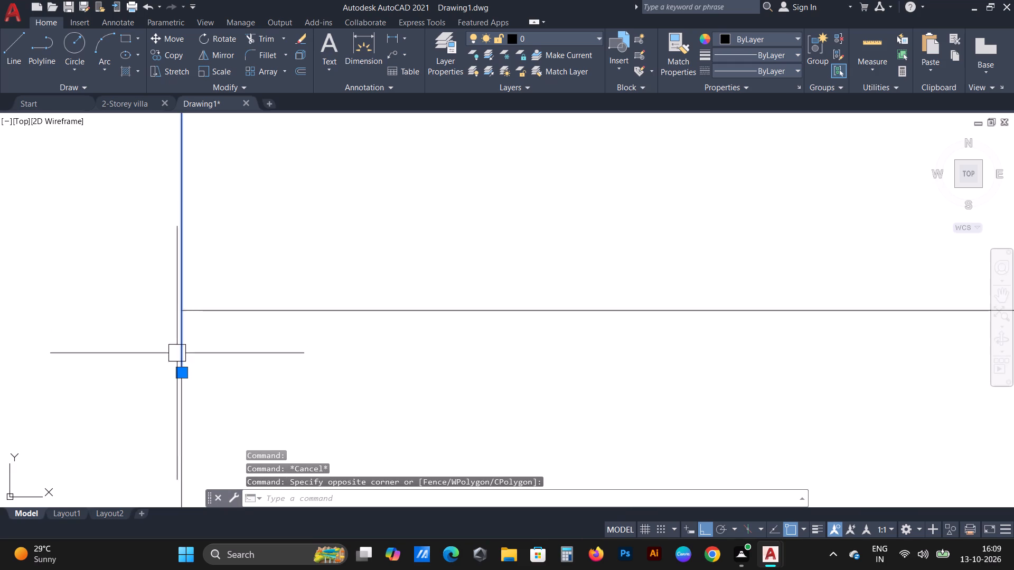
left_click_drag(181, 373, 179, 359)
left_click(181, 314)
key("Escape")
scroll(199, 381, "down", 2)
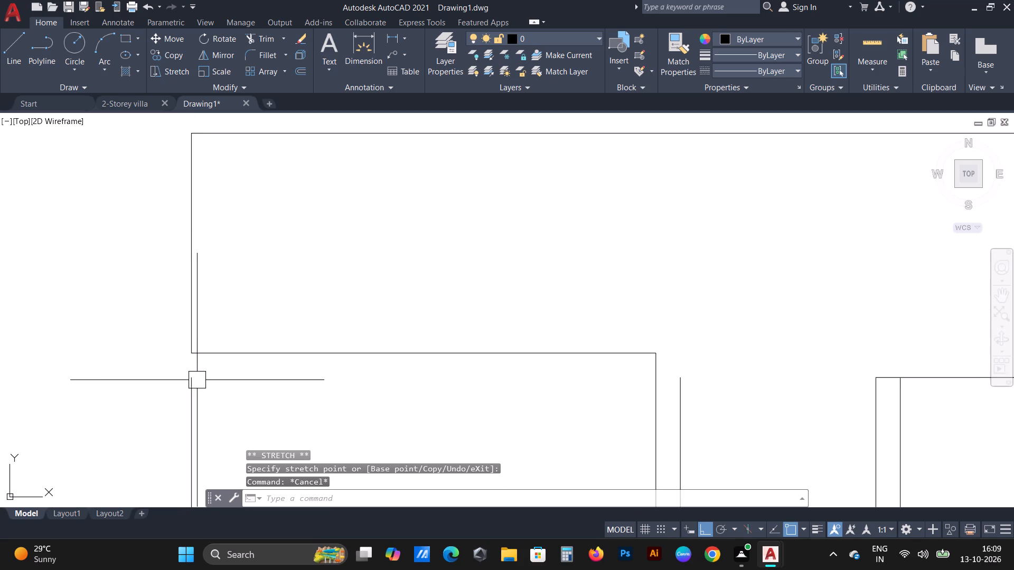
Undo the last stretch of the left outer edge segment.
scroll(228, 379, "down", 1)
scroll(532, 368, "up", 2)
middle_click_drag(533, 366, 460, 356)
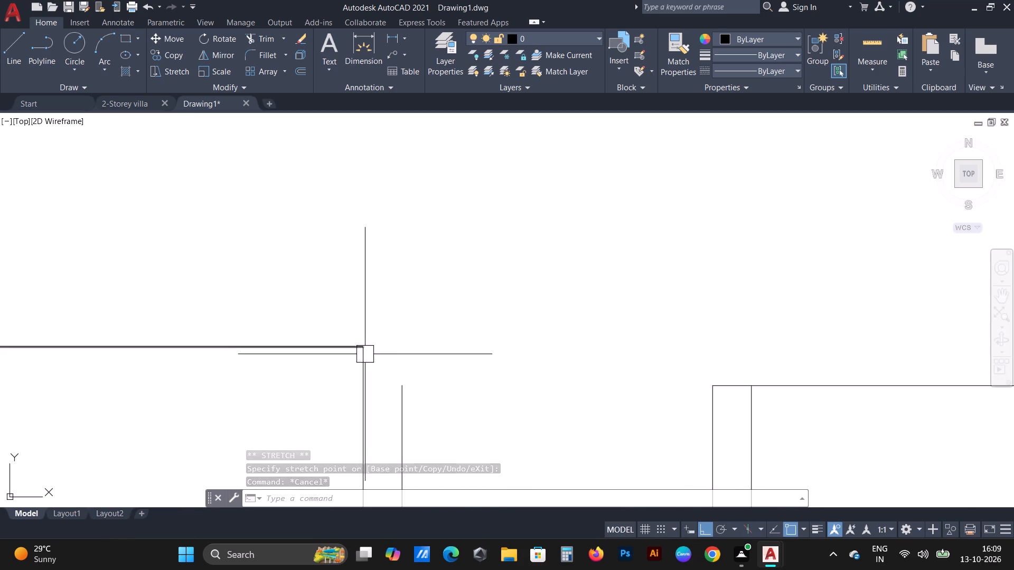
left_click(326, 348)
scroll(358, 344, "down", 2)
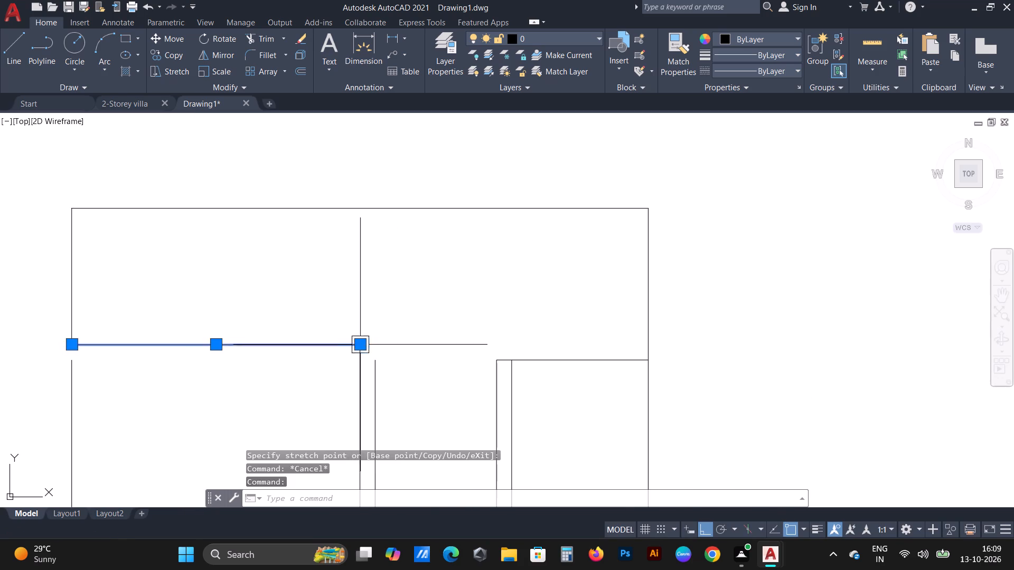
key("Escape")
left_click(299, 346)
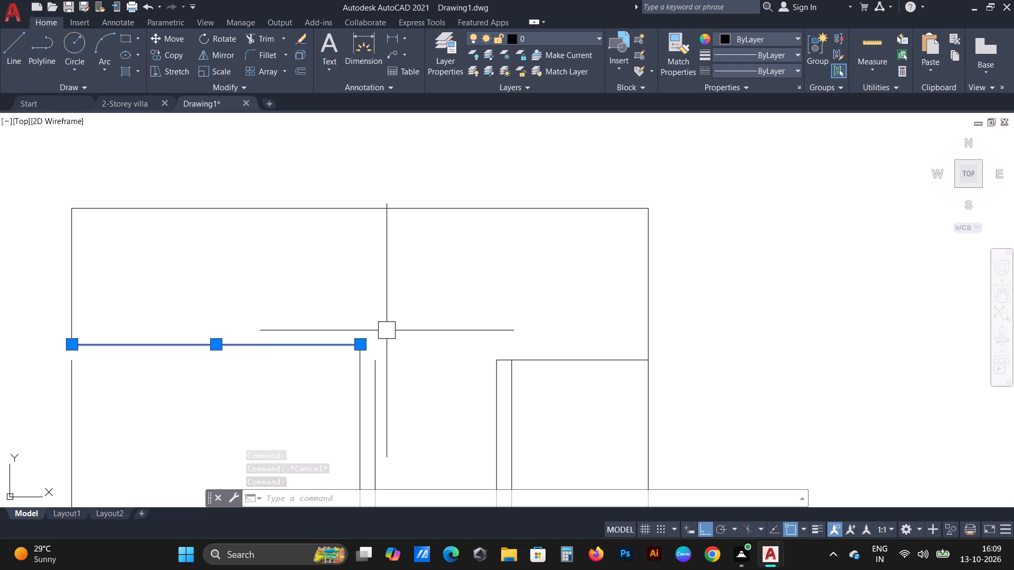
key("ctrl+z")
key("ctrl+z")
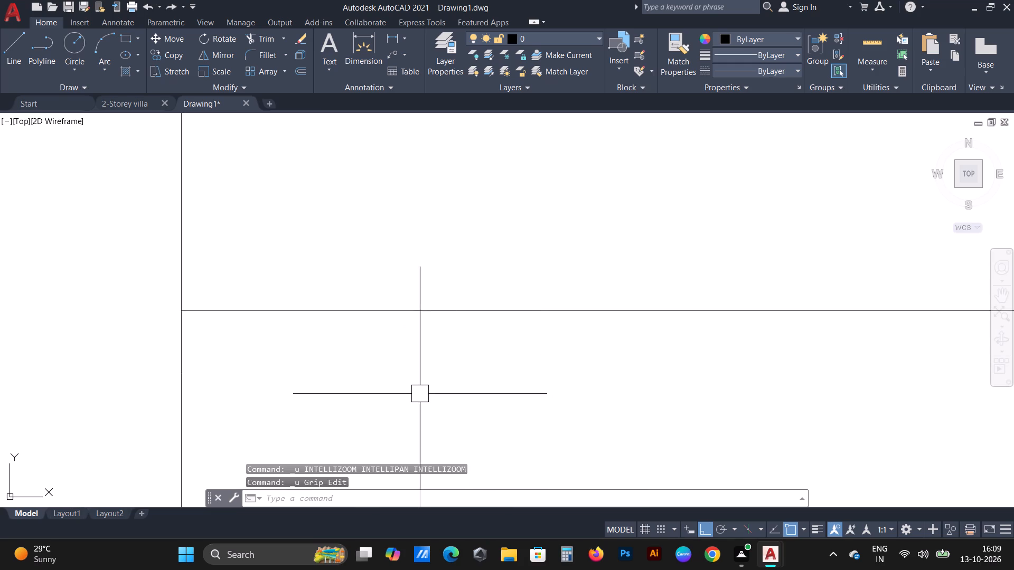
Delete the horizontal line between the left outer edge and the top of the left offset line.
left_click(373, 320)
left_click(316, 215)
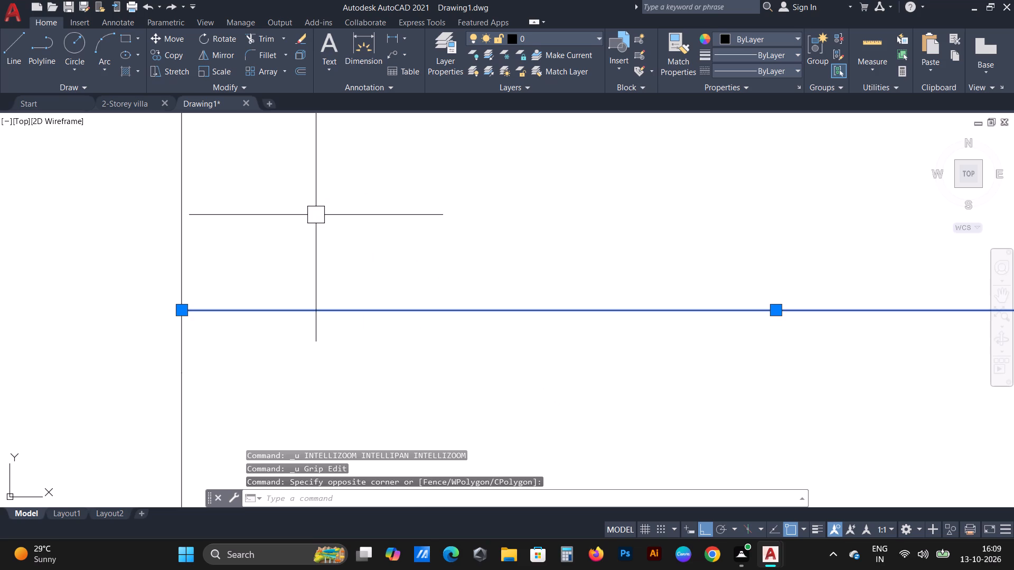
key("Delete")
Draw a horizontal line from the junction of the two left outer edge segments to the left offset line.
key("l")
key("space")
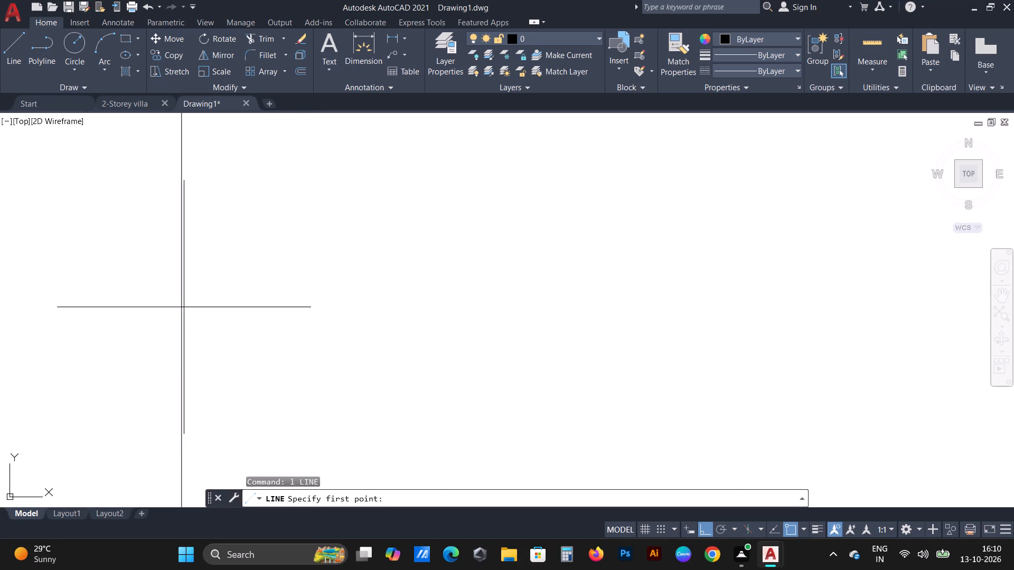
scroll(199, 337, "down", 4)
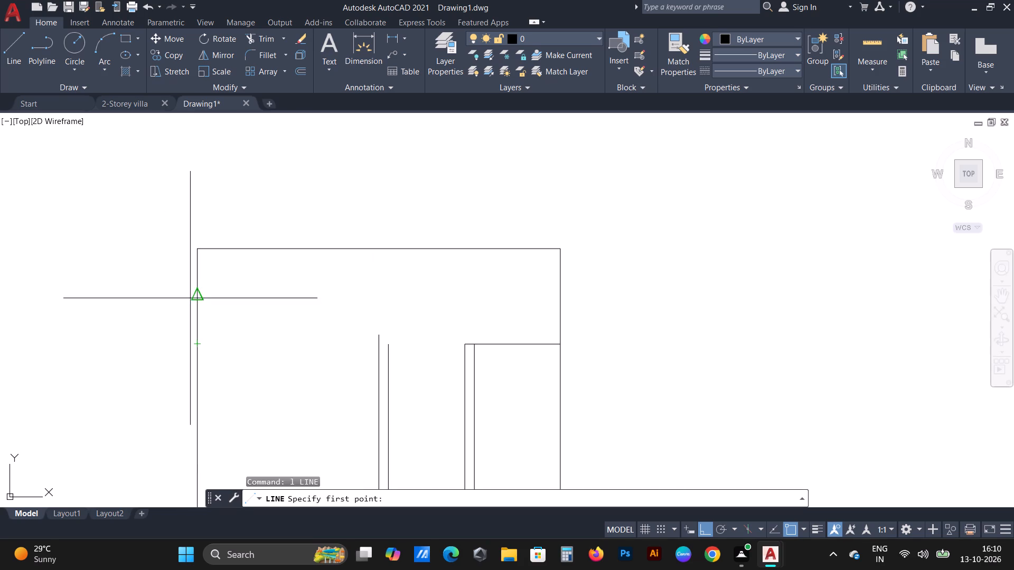
key("Escape")
key("space")
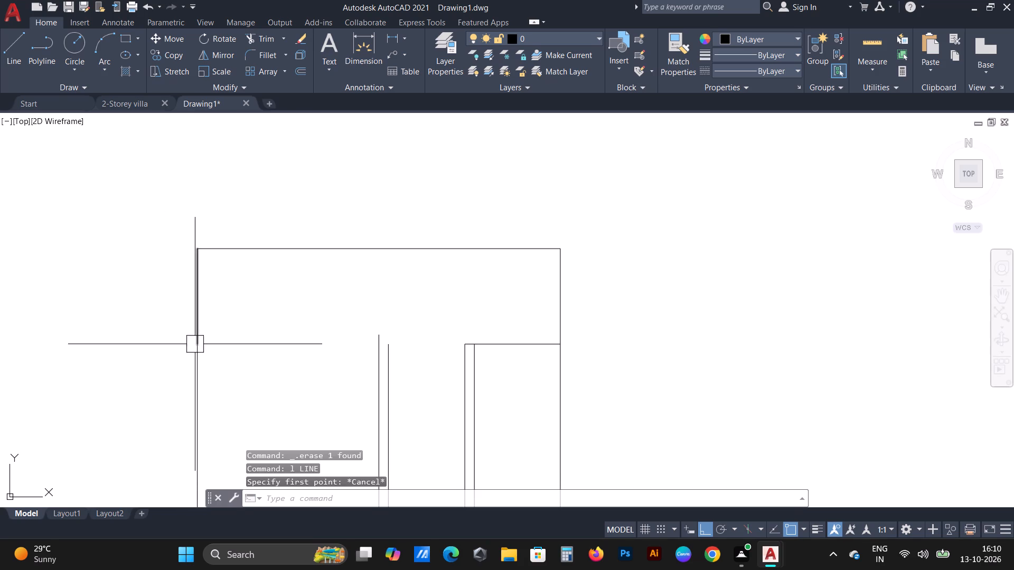
left_click(201, 347)
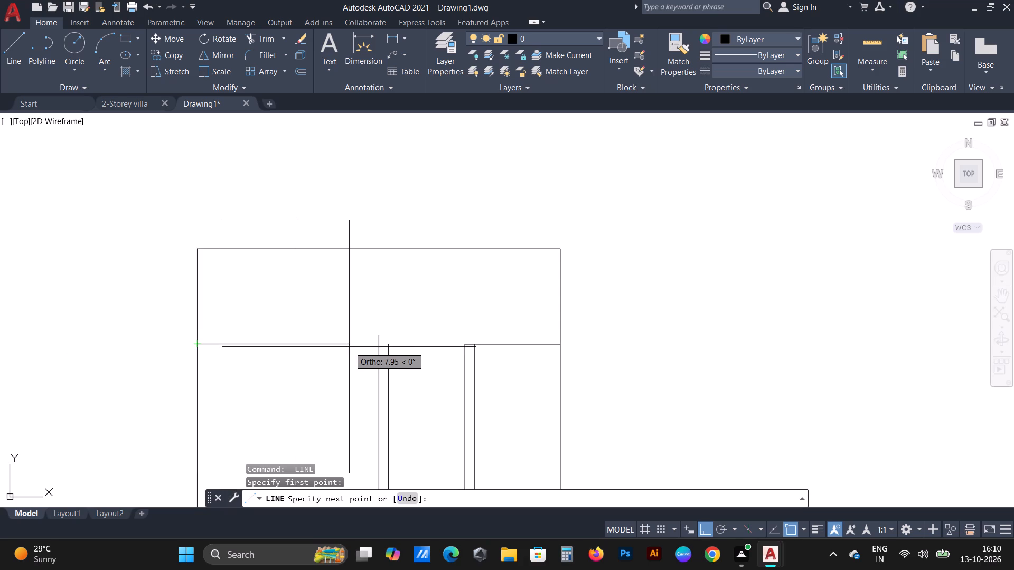
scroll(408, 380, "up", 1)
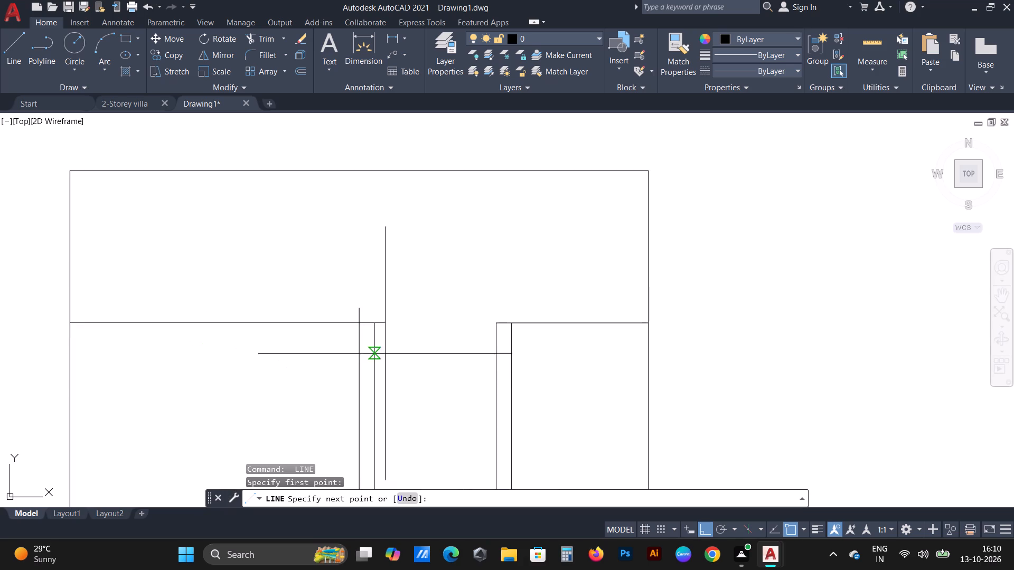
left_click(355, 324)
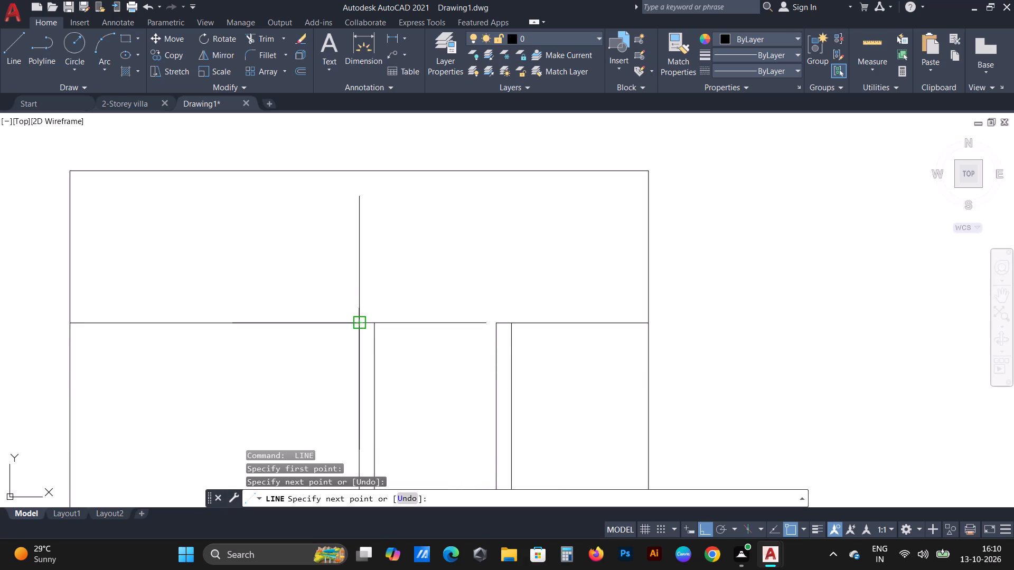
key("Escape")
Draw the outer frame head from the top of the left offset line across and down to the top of the right offset line.
scroll(362, 306, "up", 2)
middle_click_drag(362, 306, 252, 346)
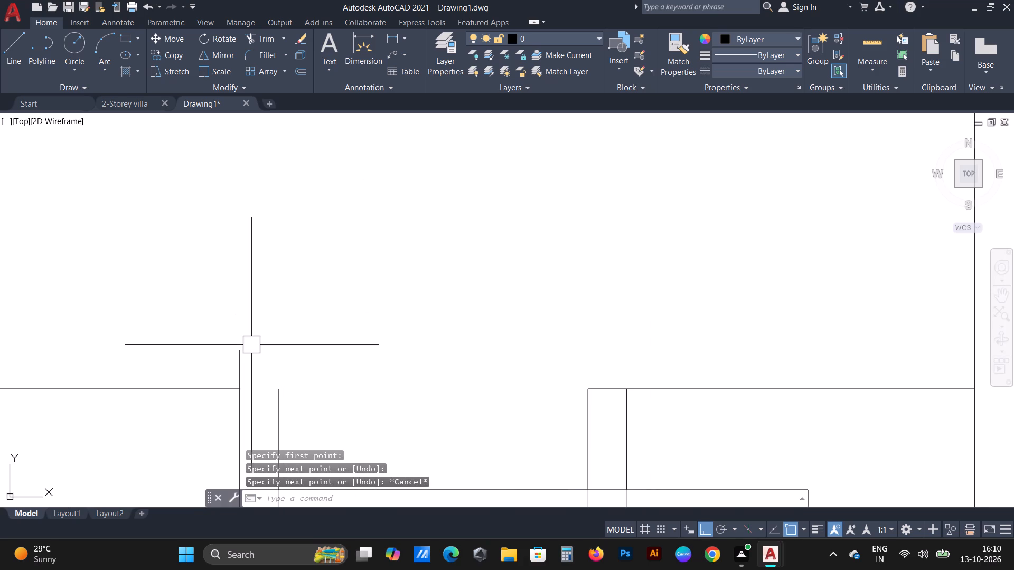
type("l")
key("space")
left_click(242, 350)
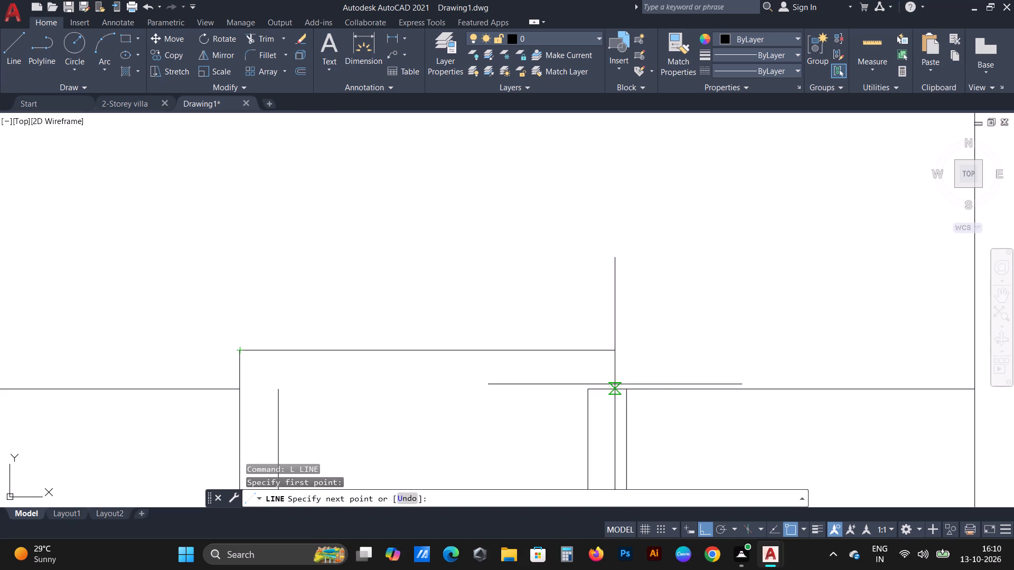
left_click(626, 371)
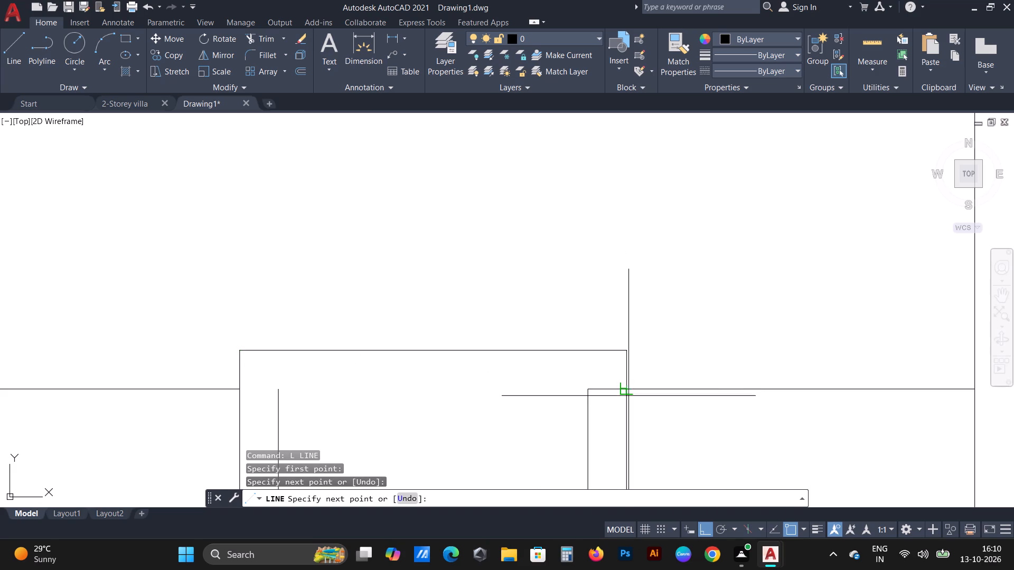
left_click(623, 392)
key("Escape")
scroll(618, 358, "down", 1)
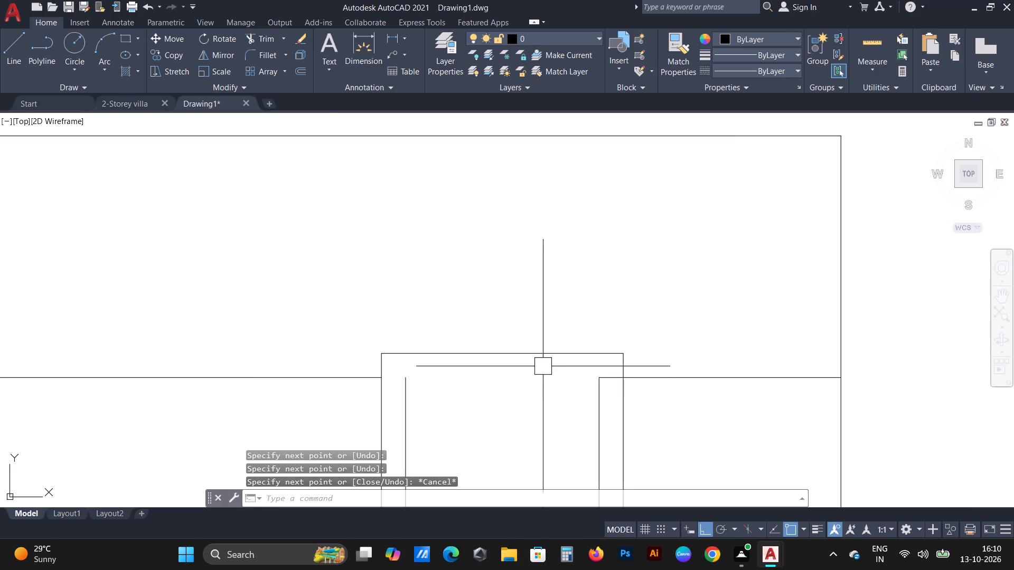
Trim the horizontal wall line between the two right frame lines.
scroll(543, 386, "up", 1)
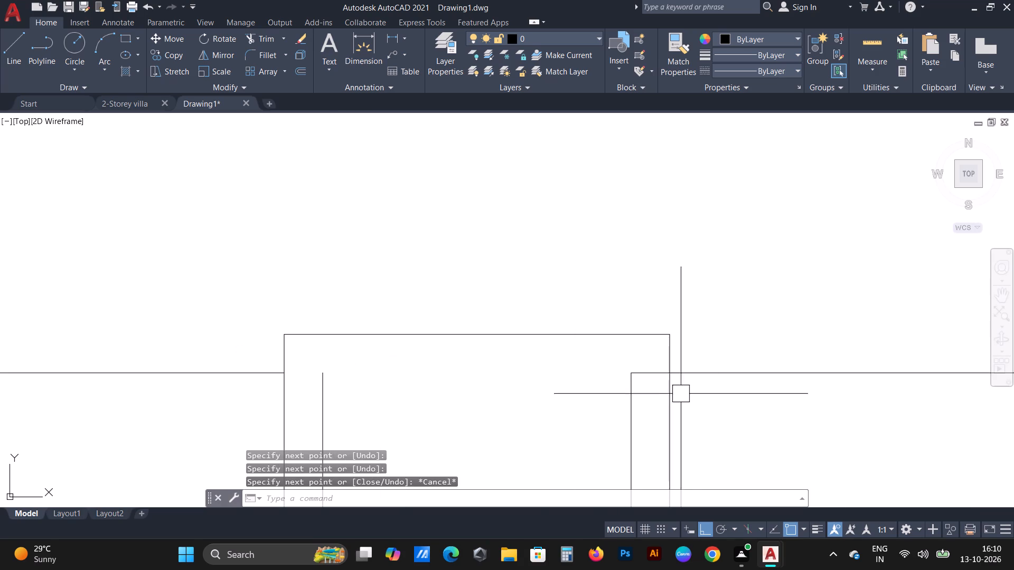
scroll(630, 392, "up", 1)
key("t")
type("r")
key("space")
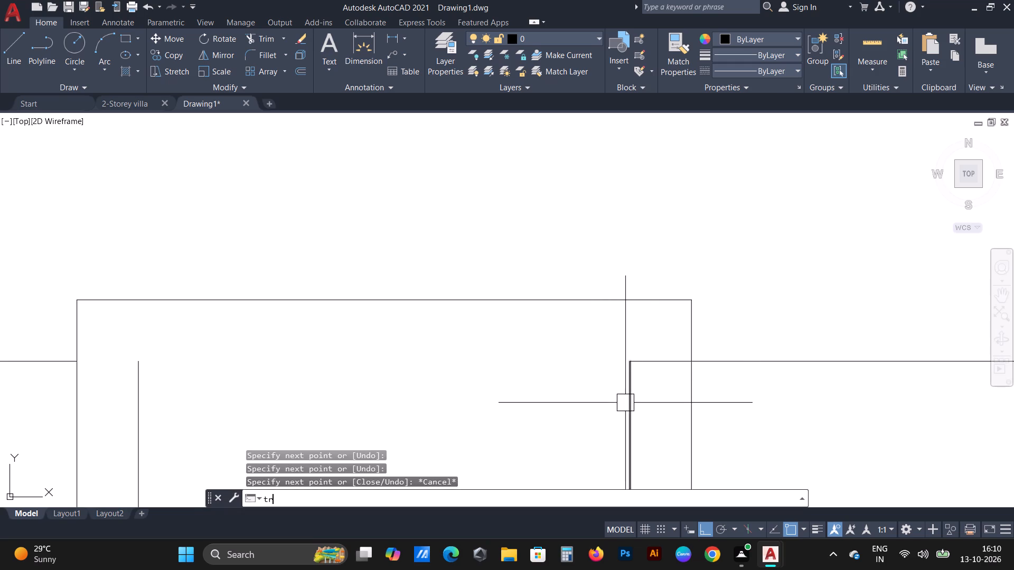
left_click(660, 367)
key("Escape")
Draw a horizontal line joining the top ends of the two inner frame lines.
scroll(615, 350, "up", 1)
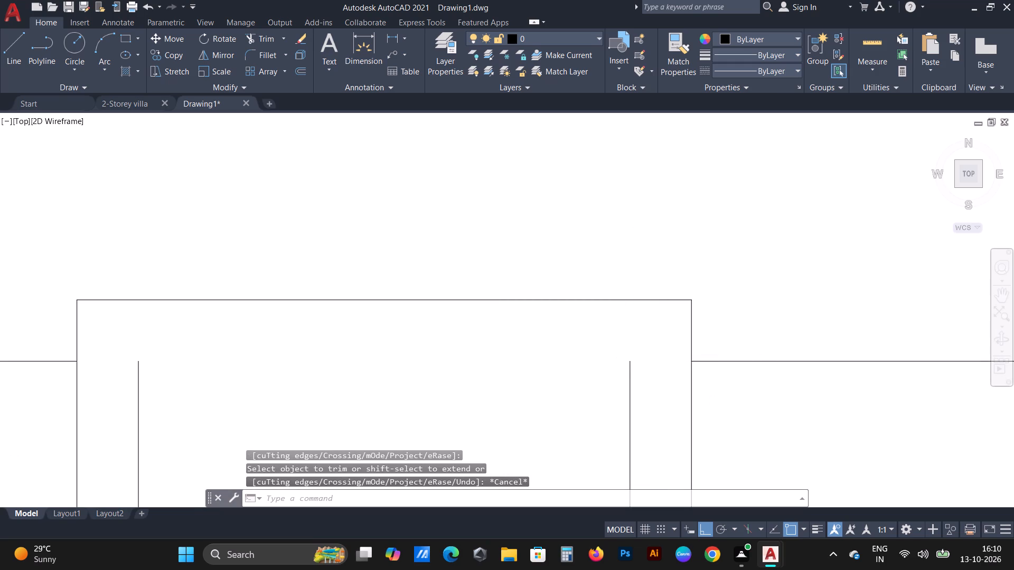
type("l")
key("space")
left_click_drag(632, 372, 617, 367)
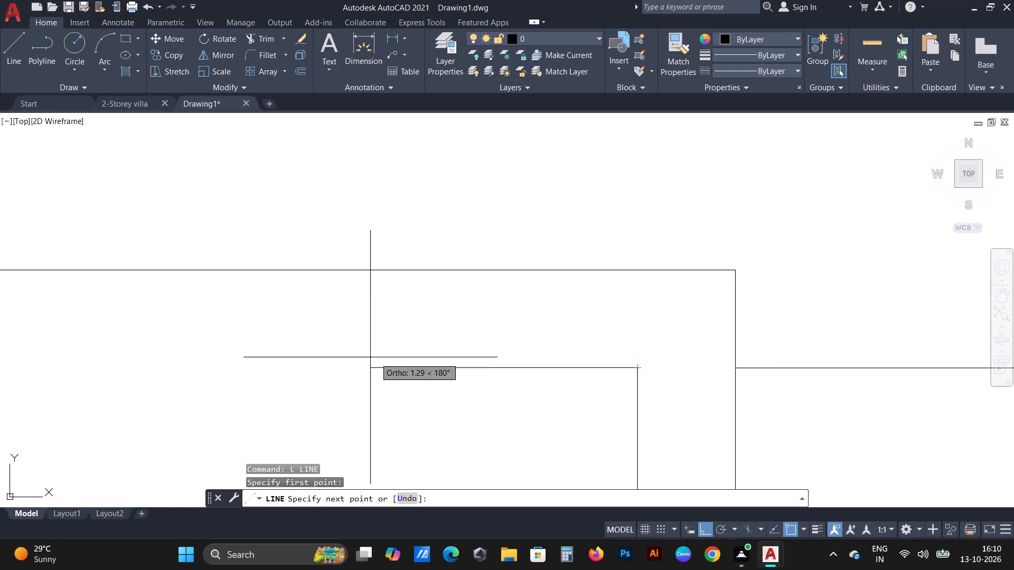
scroll(370, 357, "down", 2)
left_click(169, 362)
key("Escape")
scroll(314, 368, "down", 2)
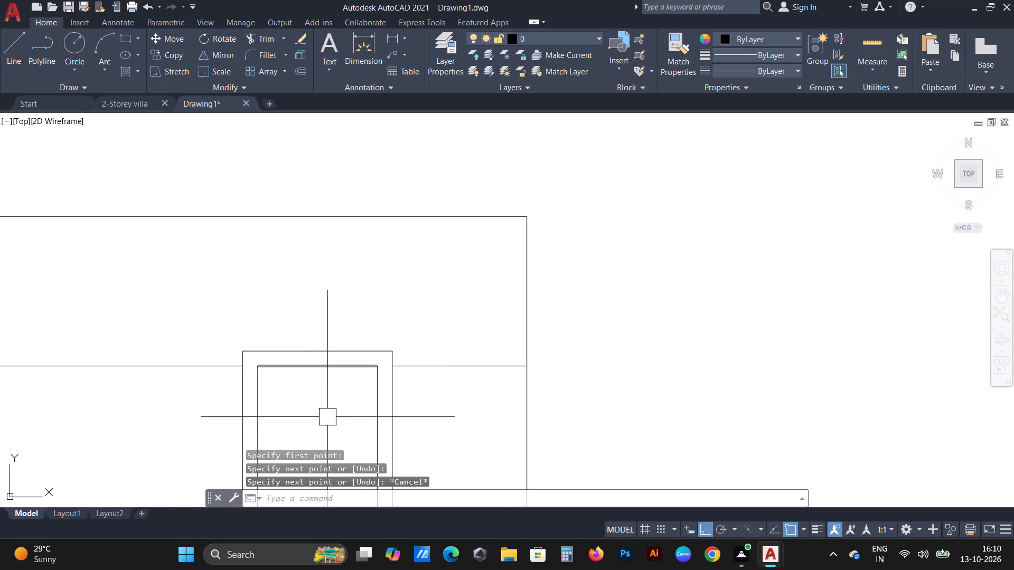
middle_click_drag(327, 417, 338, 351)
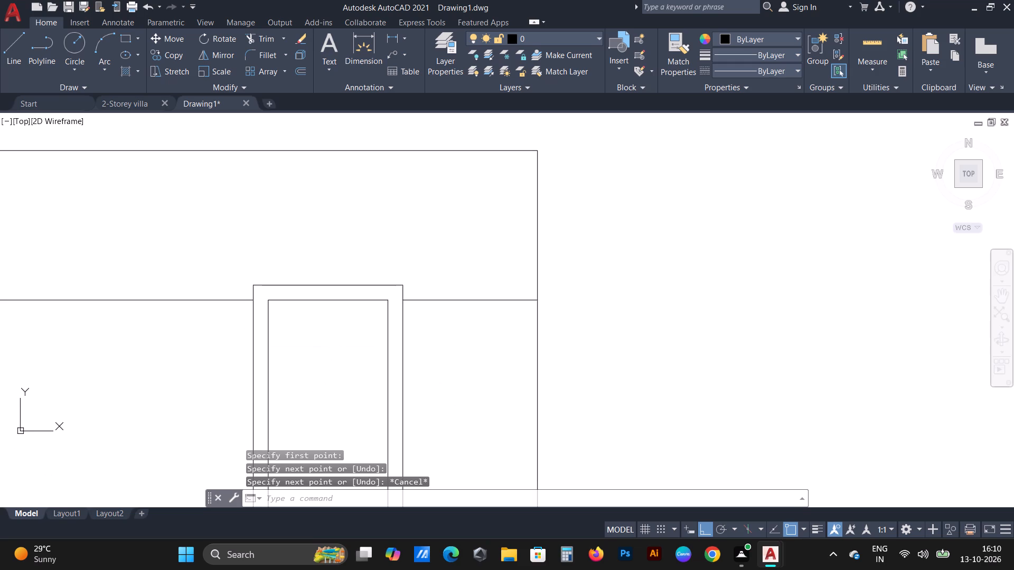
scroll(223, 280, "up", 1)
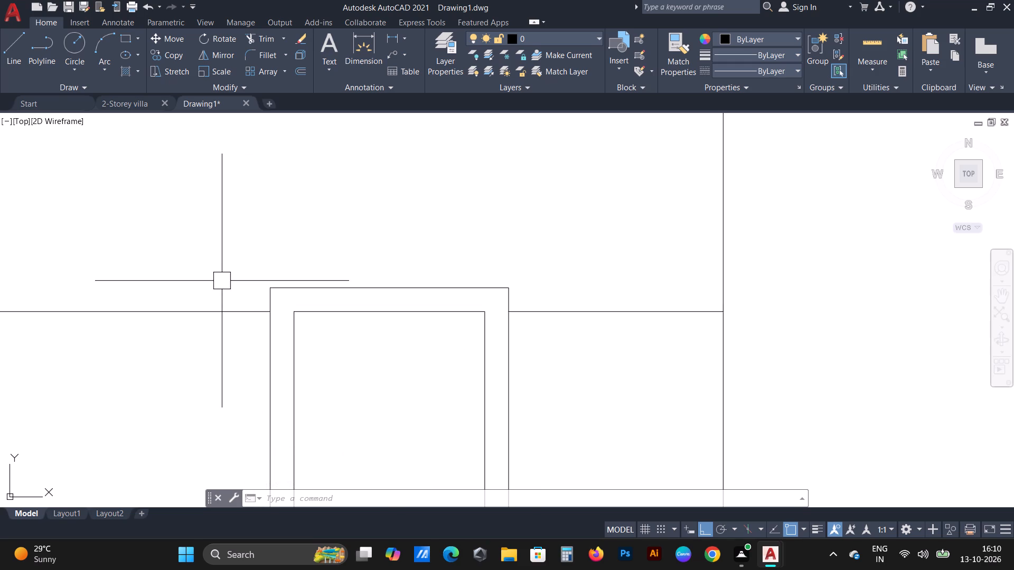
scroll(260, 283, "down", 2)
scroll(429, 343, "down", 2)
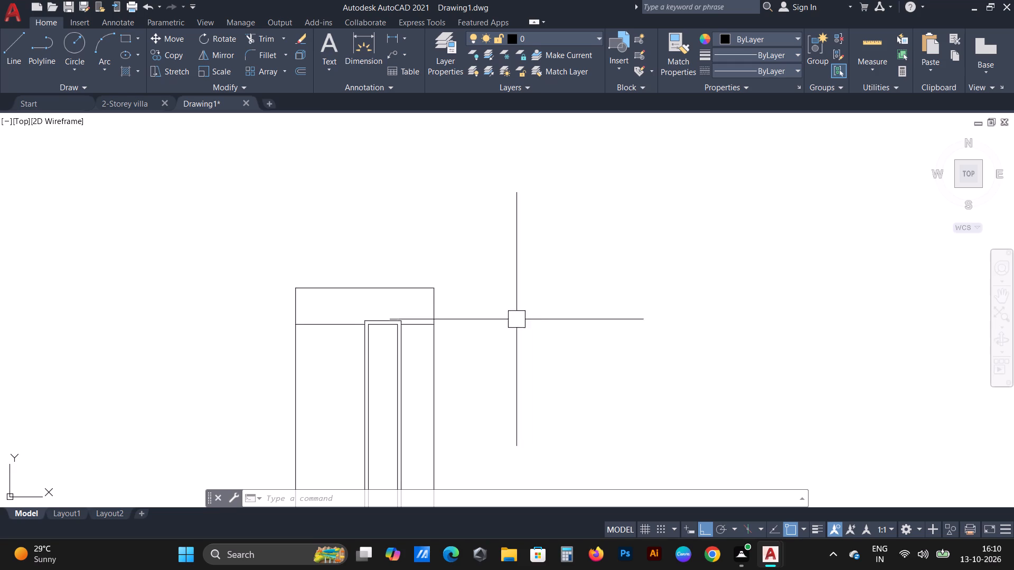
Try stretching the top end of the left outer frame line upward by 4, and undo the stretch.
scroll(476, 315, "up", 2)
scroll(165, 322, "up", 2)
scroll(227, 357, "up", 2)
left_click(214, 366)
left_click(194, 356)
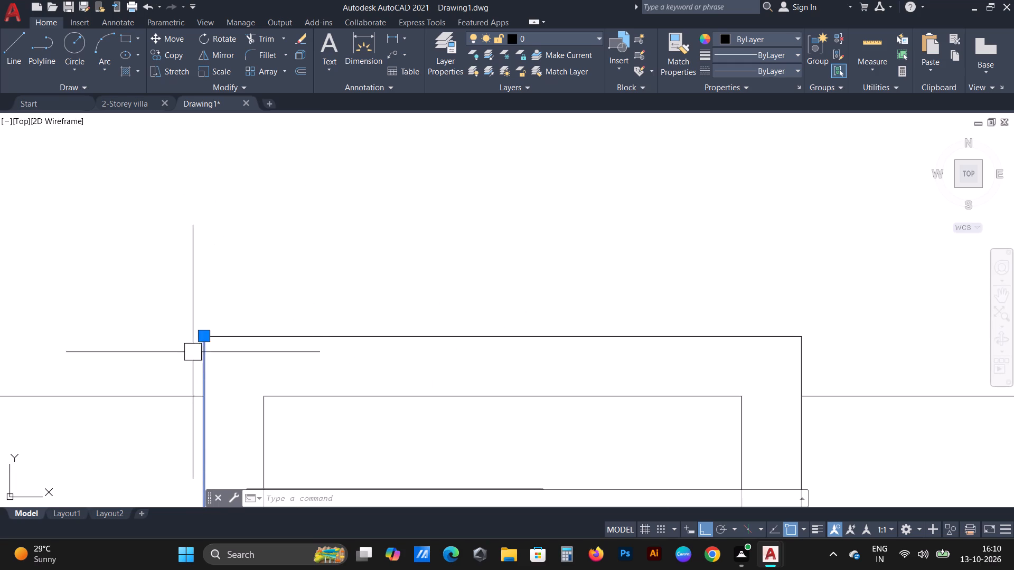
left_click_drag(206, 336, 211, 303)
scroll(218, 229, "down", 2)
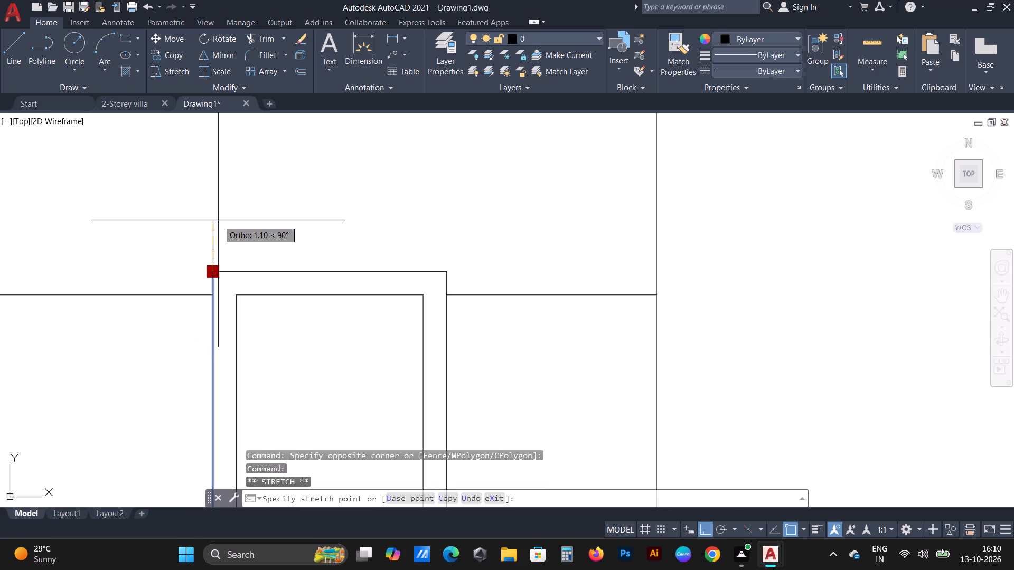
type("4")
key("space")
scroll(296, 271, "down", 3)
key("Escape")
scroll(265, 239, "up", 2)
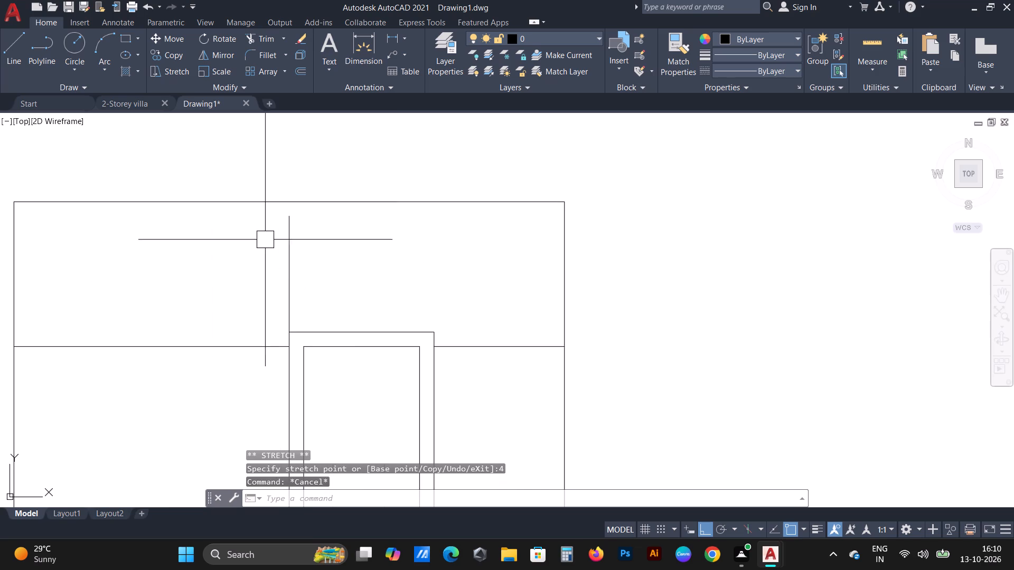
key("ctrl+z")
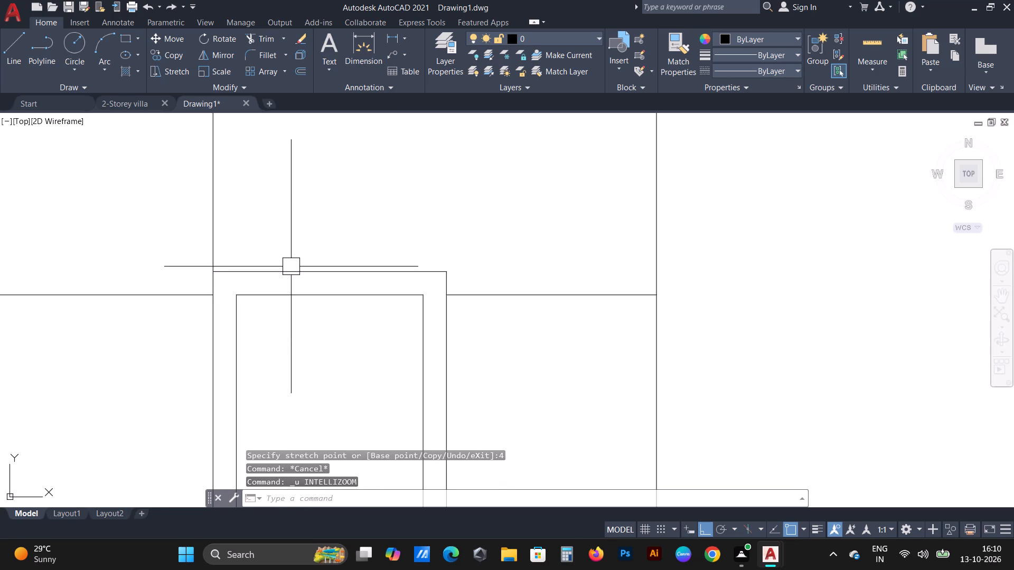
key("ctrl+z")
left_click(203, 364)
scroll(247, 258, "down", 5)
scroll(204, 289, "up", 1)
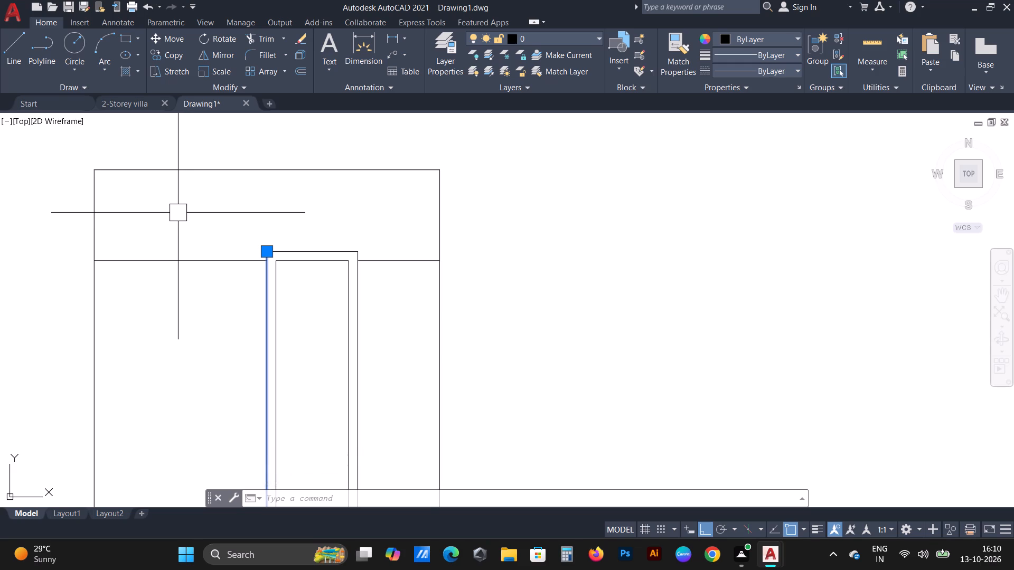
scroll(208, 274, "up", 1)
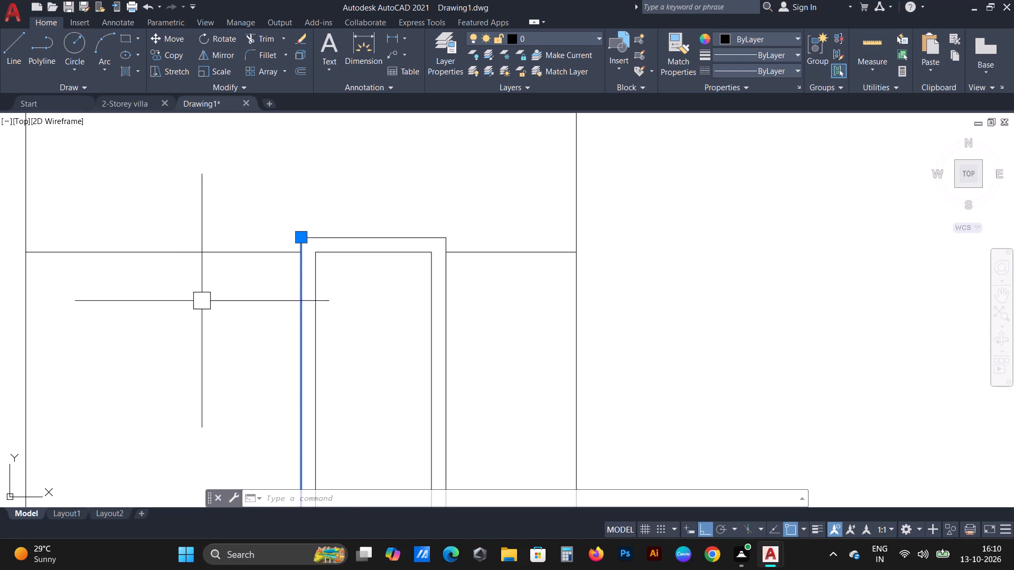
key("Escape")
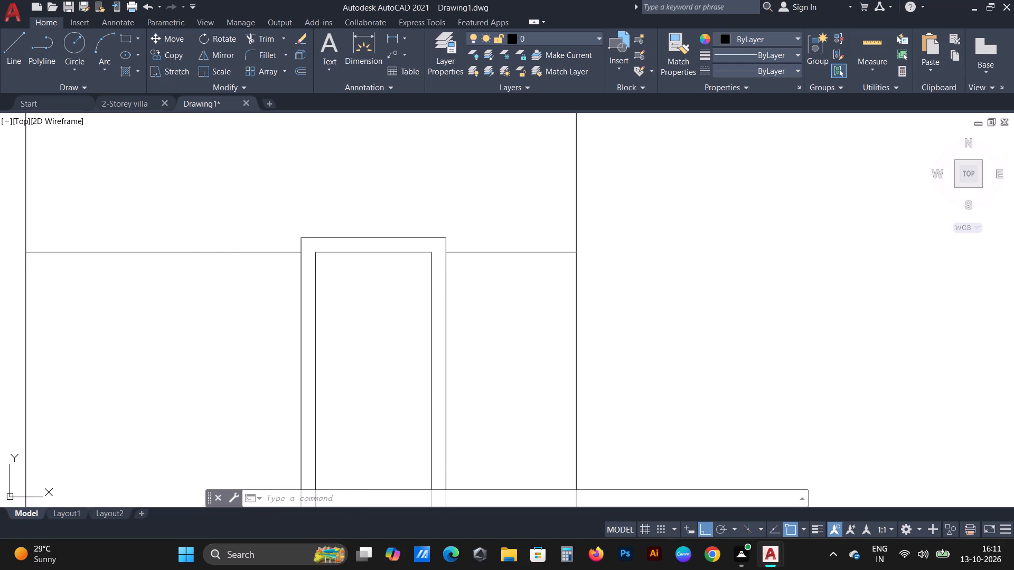
Trim both outer frame lines below the horizontal wall line, leaving only the short sides of the head.
type("tr")
key("space")
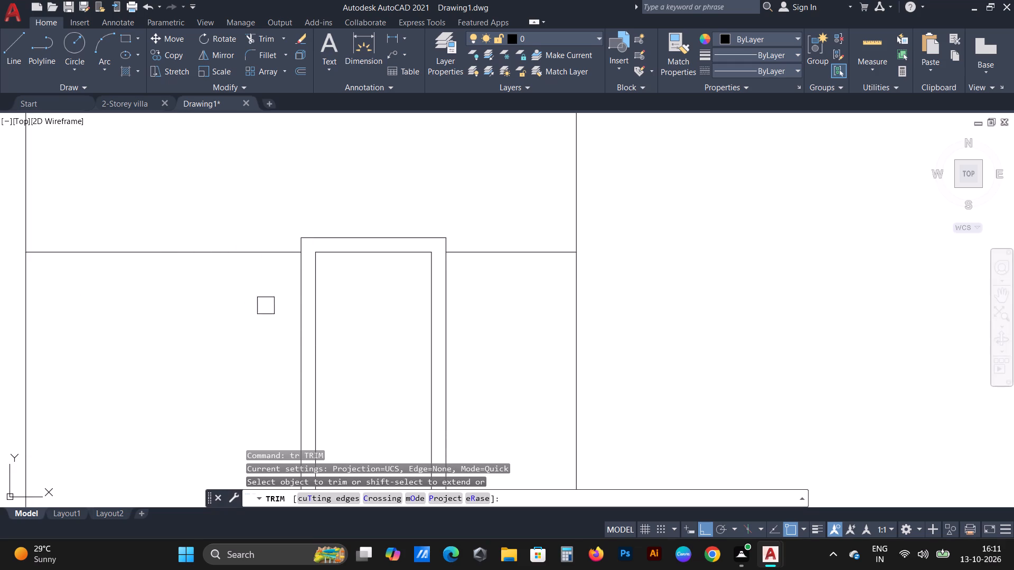
left_click(295, 289)
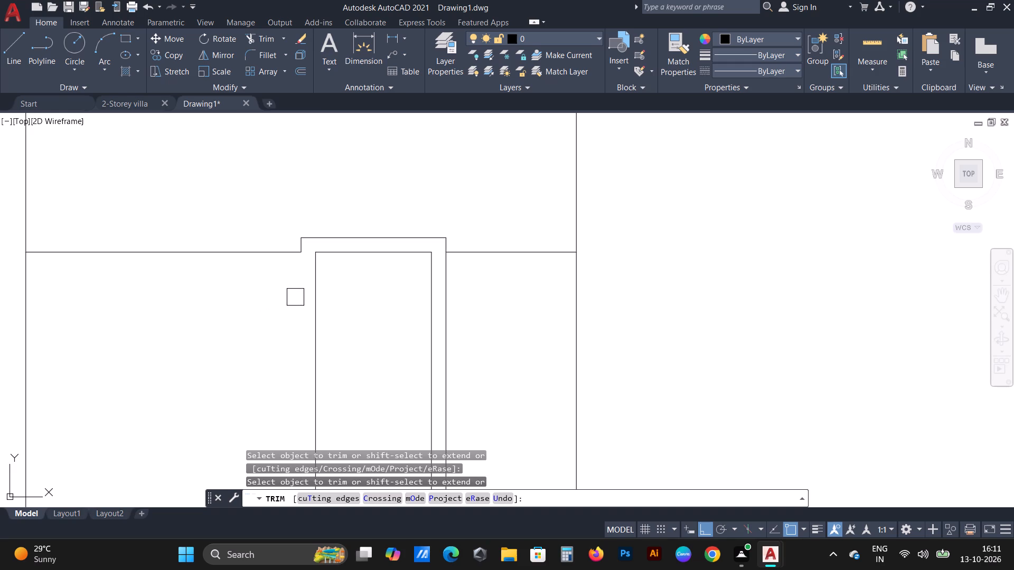
left_click(448, 300)
scroll(448, 300, "down", 2)
key("Escape")
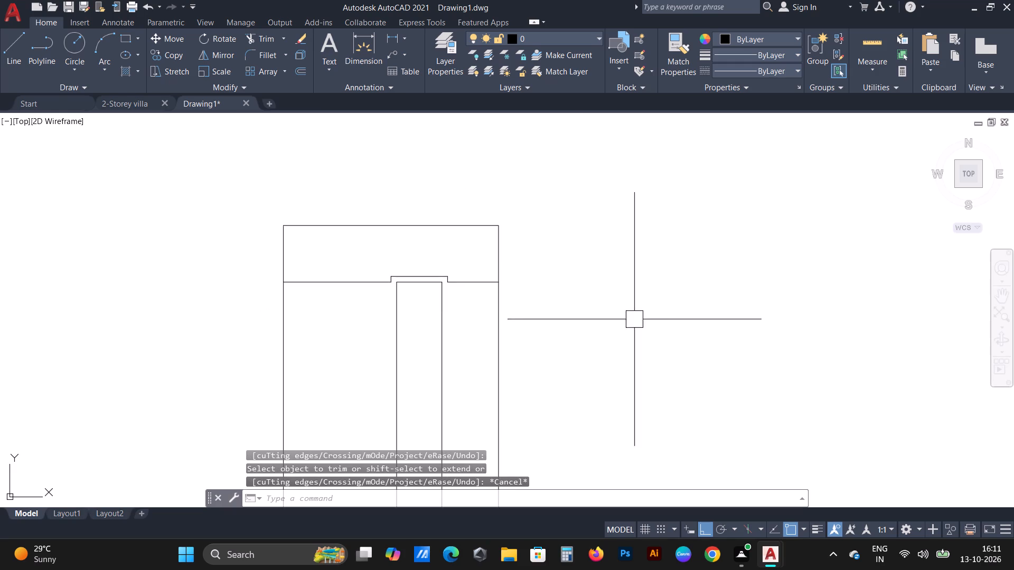
Stretch the top end of the head's short left side line upward by 0.5.
scroll(619, 271, "down", 3)
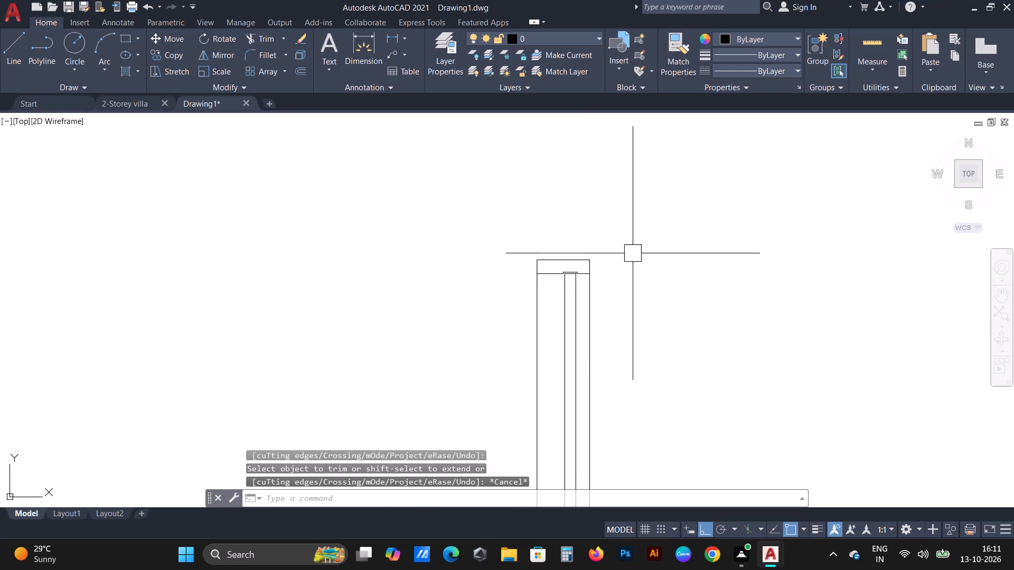
scroll(587, 237, "up", 2)
scroll(512, 298, "up", 3)
scroll(556, 385, "up", 2)
left_click(544, 441)
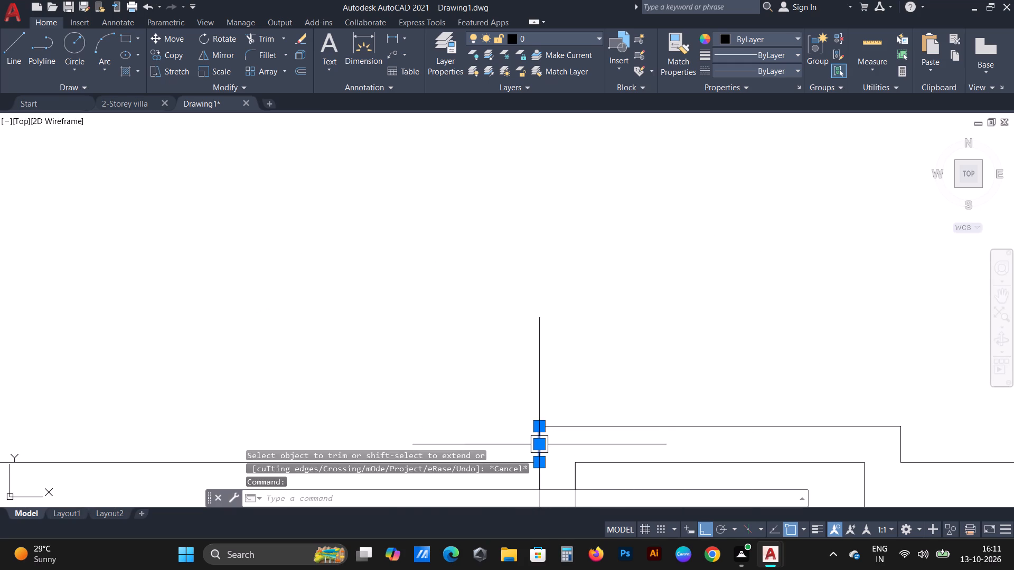
left_click_drag(539, 430, 534, 420)
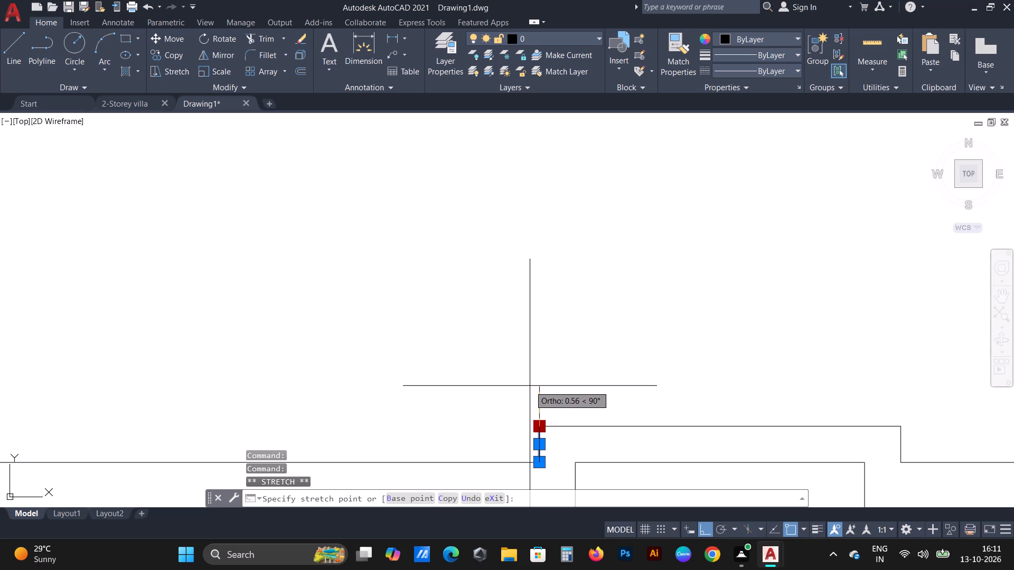
type(".5")
key("space")
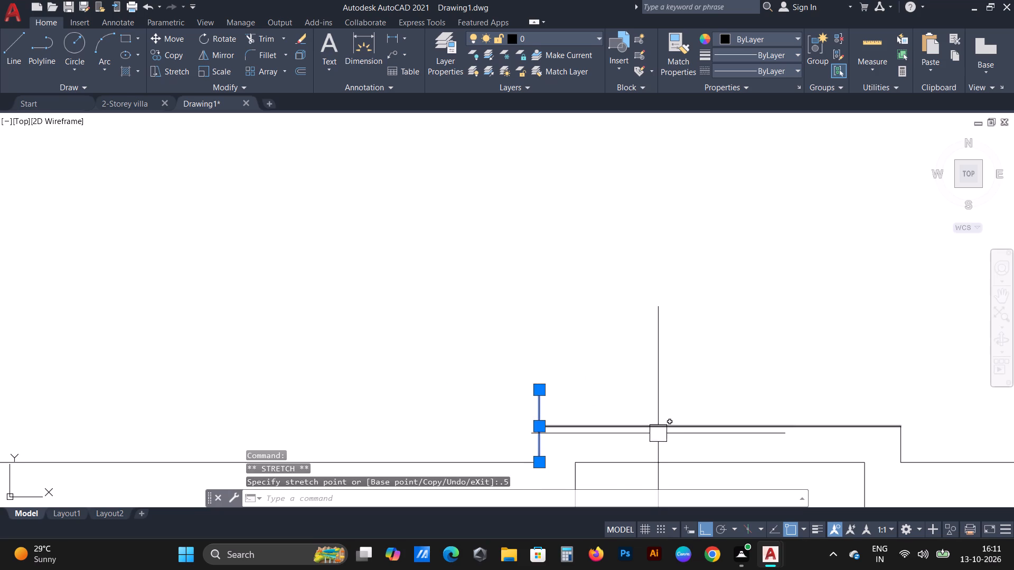
Stretch the top end of the head's short right side line upward by 0.5.
scroll(643, 400, "down", 2)
scroll(735, 425, "up", 2)
left_click(749, 404)
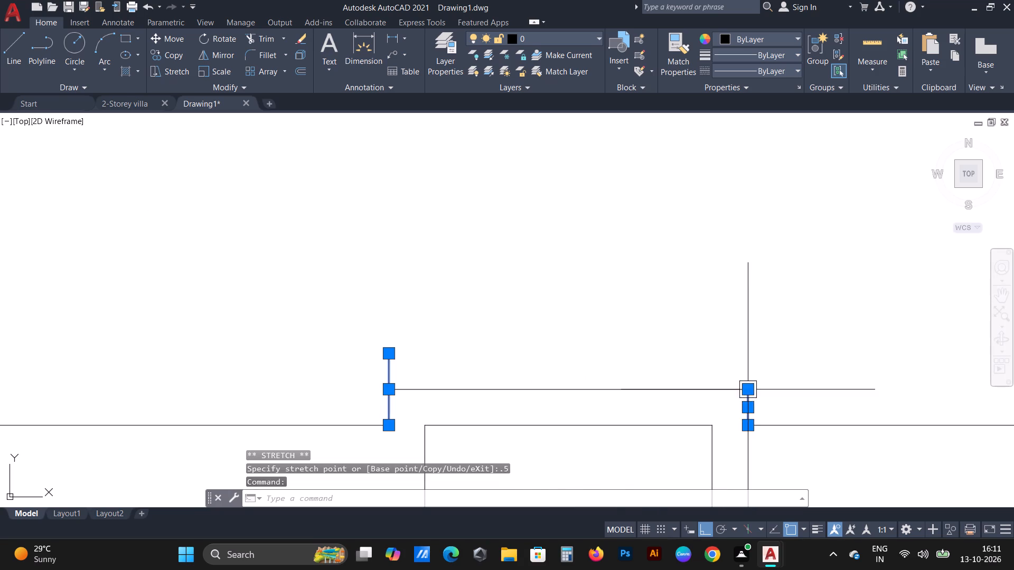
left_click(749, 391)
key("period")
type("5")
key("space")
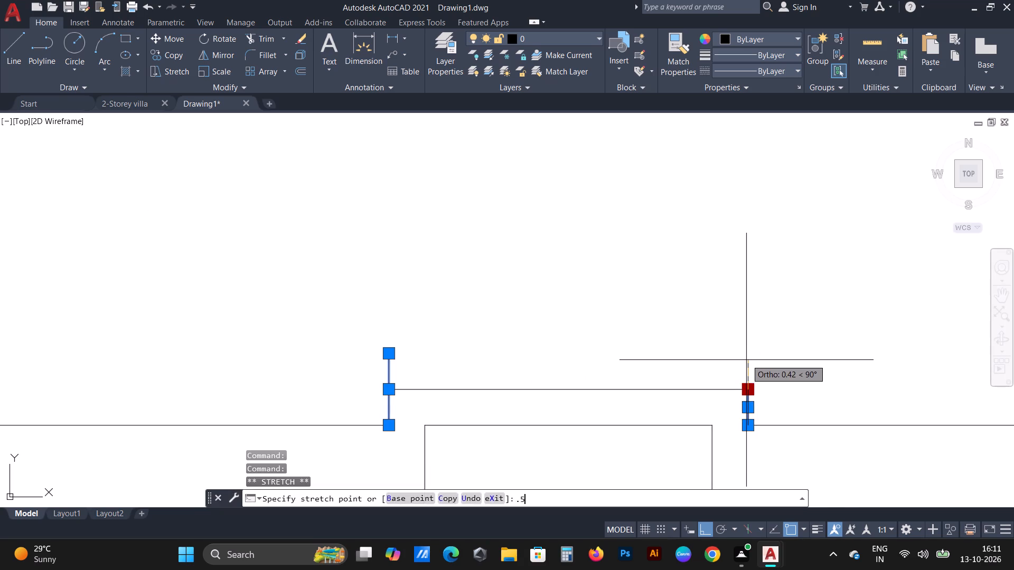
key("Escape")
key("Escape")
Move the horizontal outer head line up to the top ends of the two short side lines.
left_click_drag(580, 412, 569, 396)
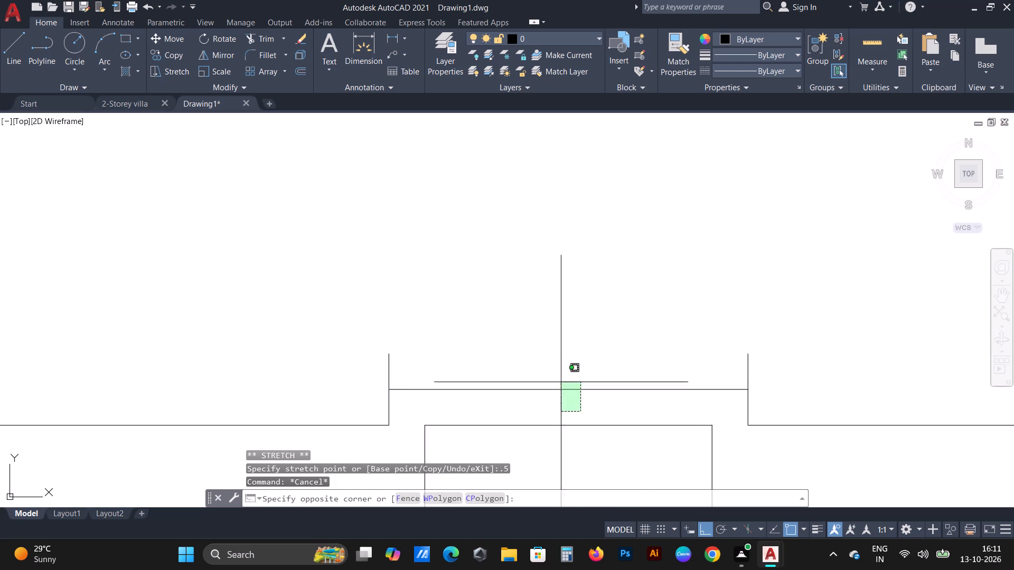
left_click(555, 374)
key("m")
key("space")
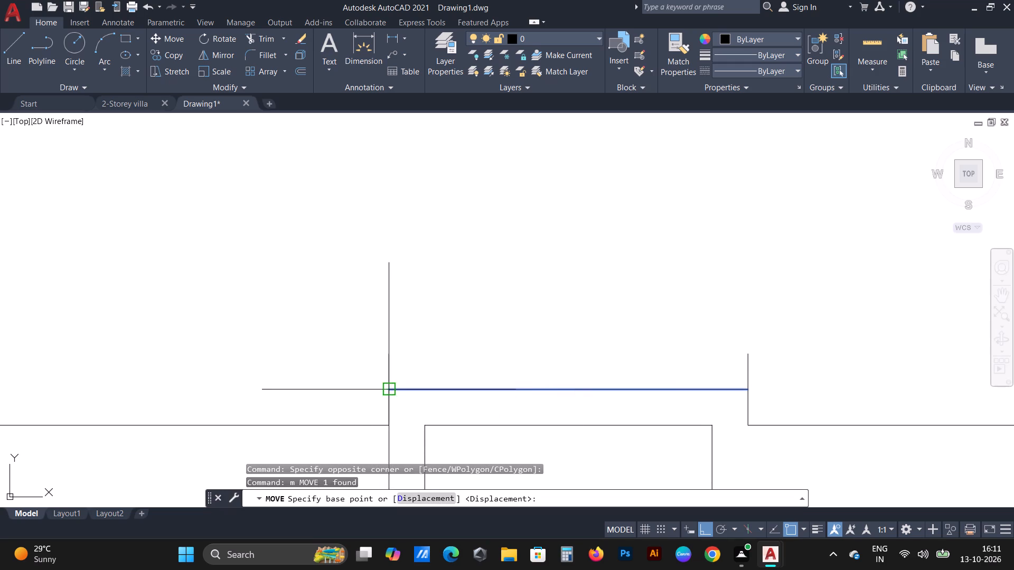
left_click(391, 392)
left_click(393, 356)
key("Escape")
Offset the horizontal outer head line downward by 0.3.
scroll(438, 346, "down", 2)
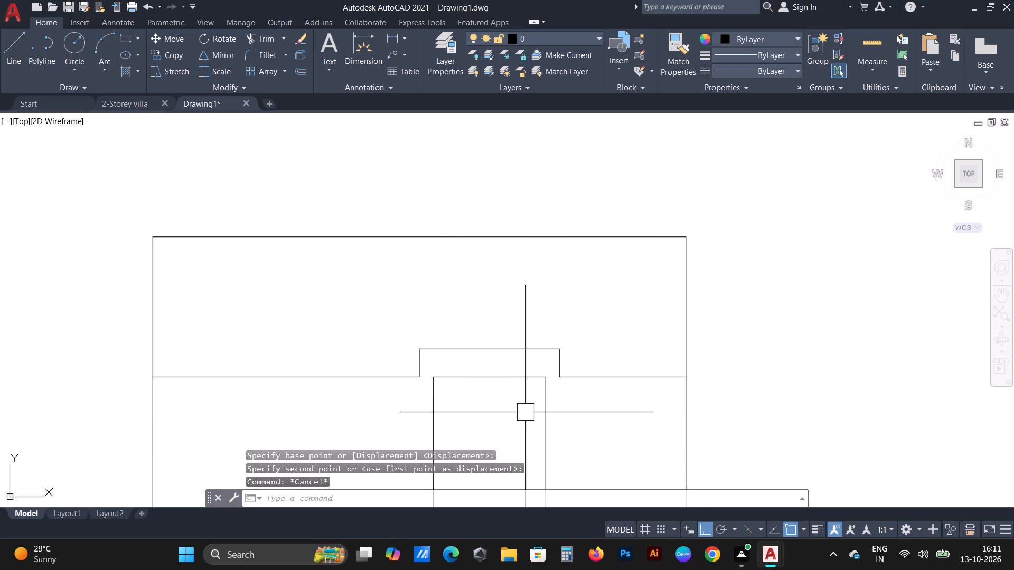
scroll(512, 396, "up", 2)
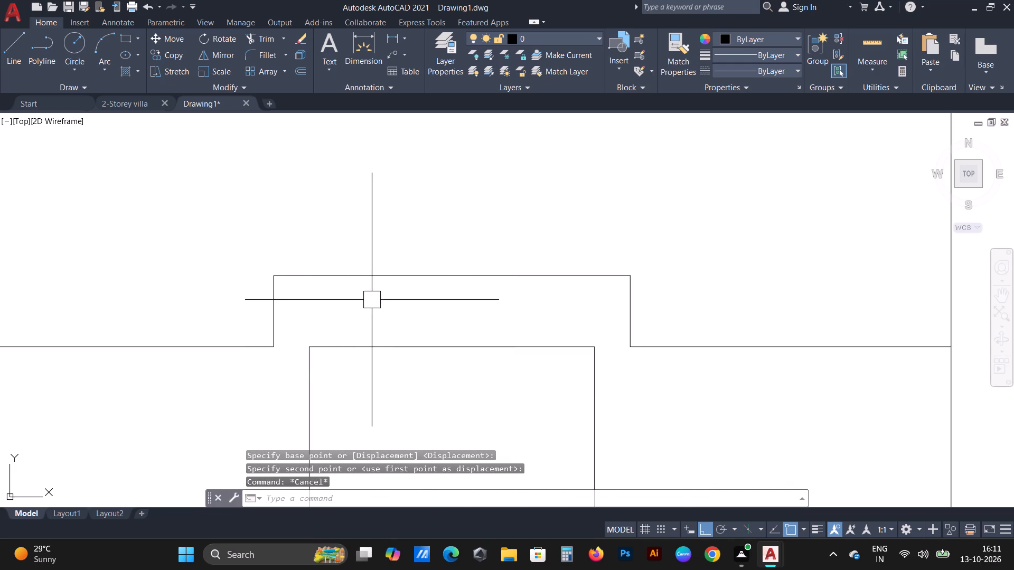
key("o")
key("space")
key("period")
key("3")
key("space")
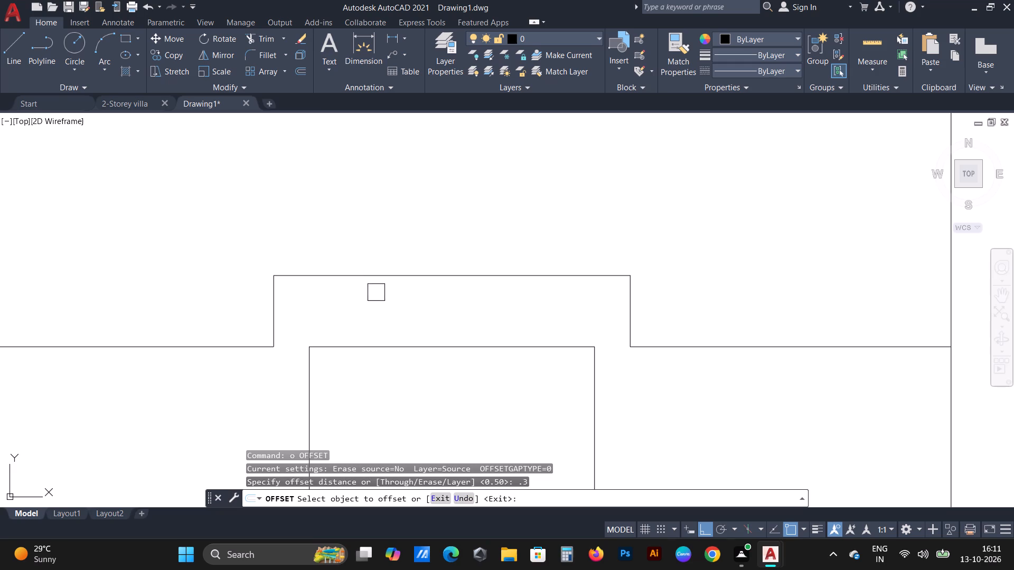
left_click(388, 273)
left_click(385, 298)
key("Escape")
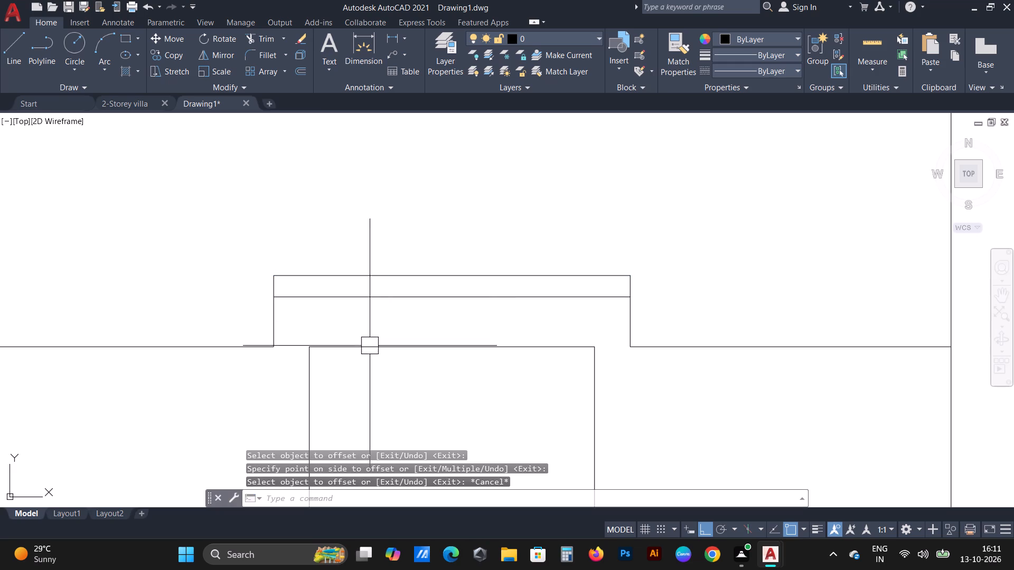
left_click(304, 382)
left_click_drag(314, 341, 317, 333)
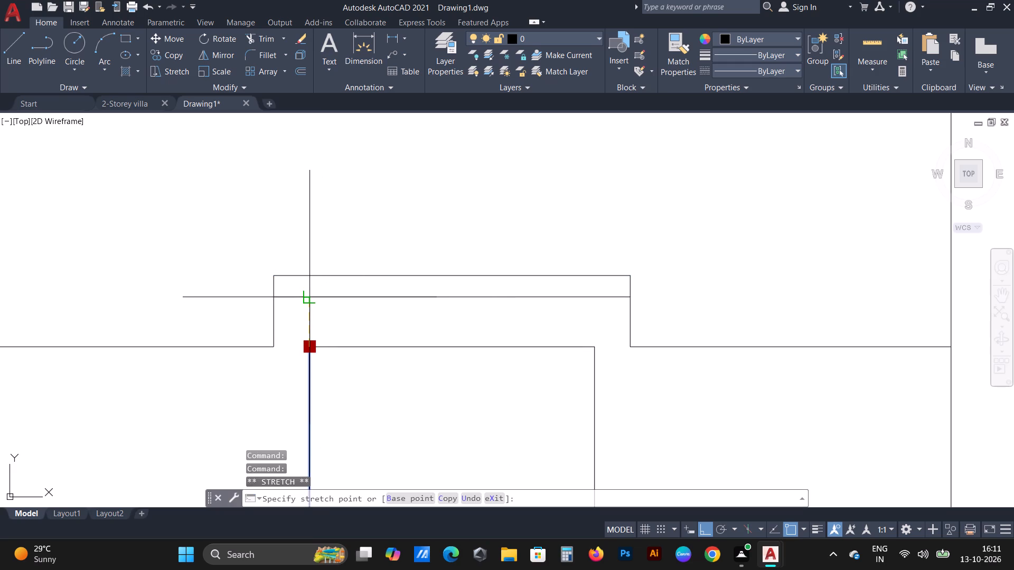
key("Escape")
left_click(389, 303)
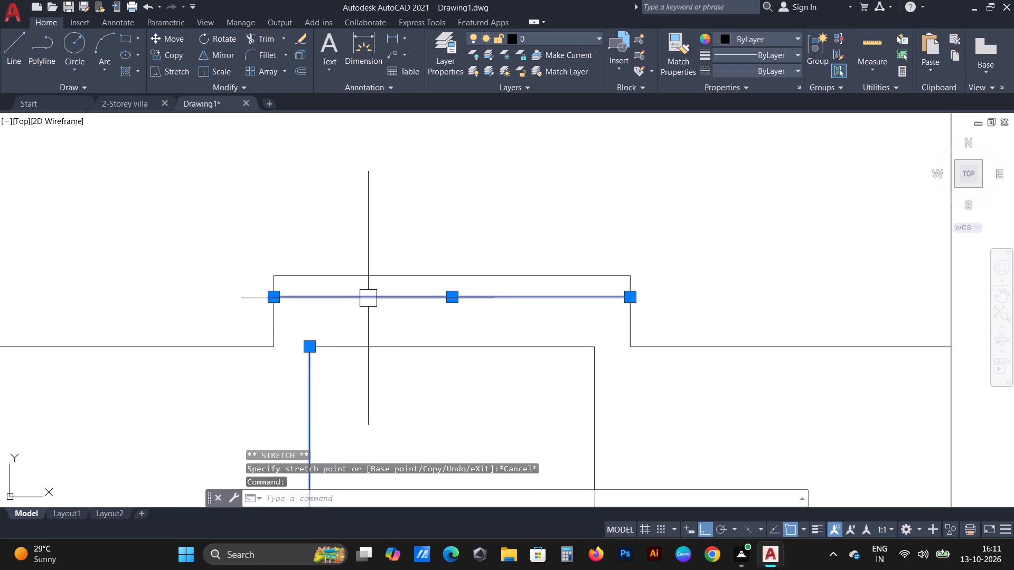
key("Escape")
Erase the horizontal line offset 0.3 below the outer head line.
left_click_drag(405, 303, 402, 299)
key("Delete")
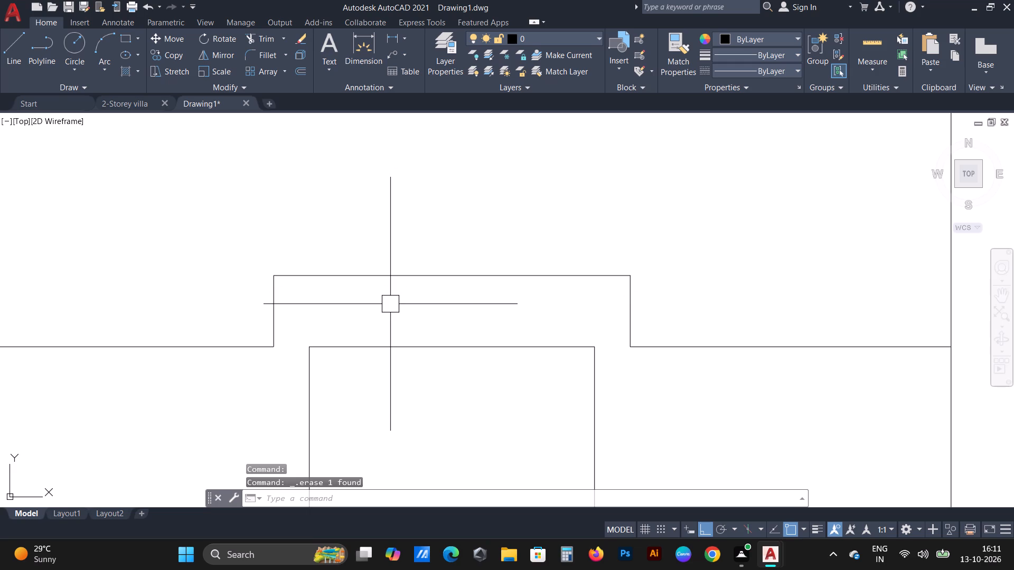
Offset the outer head line and its two short side lines inward by 0.2.
key("o")
key("space")
type(".2")
key("space")
left_click_drag(384, 284, 387, 279)
left_click(387, 276)
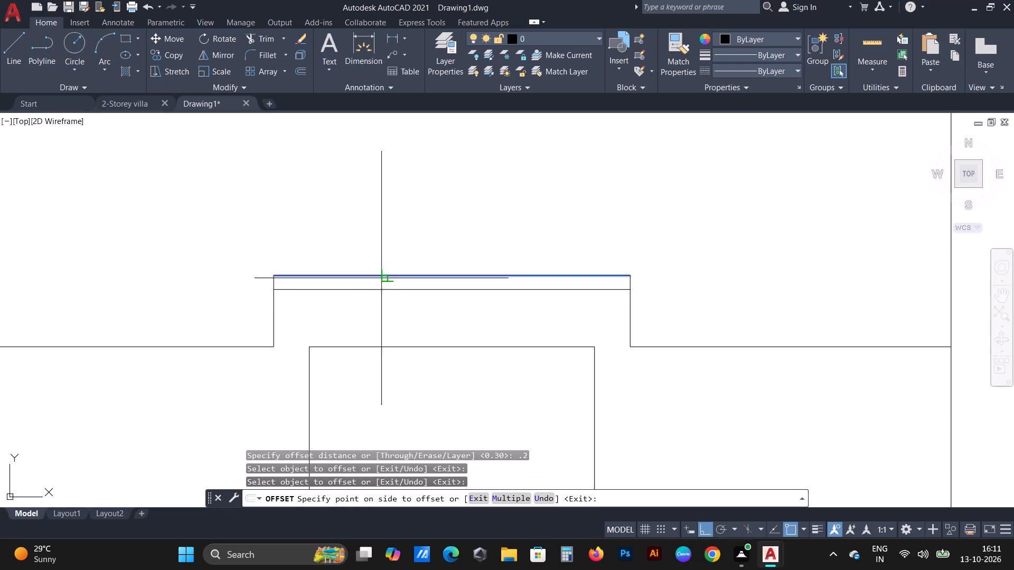
left_click(367, 305)
left_click_drag(274, 312, 295, 312)
left_click(342, 312)
left_click_drag(622, 322, 603, 322)
left_click(534, 322)
key("Escape")
Stretch the top end of the right inner frame line up to the offset head line.
left_click_drag(600, 401, 598, 393)
scroll(583, 348, "up", 2)
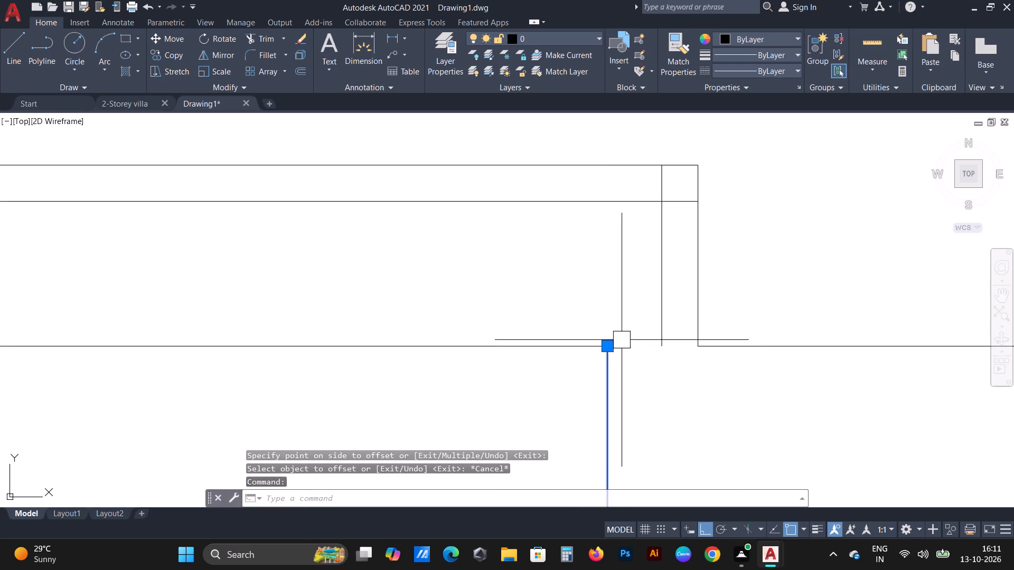
left_click(609, 343)
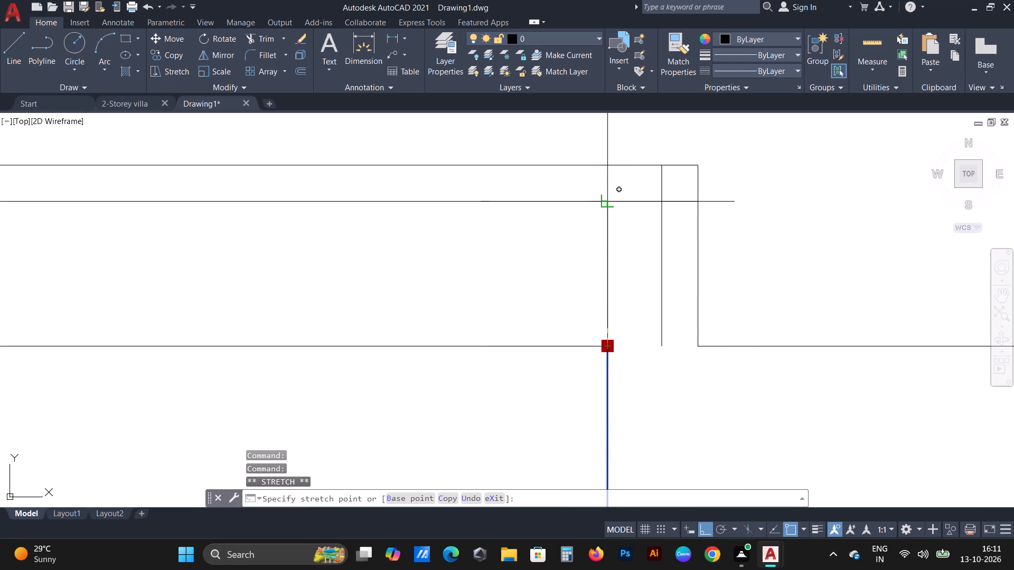
left_click(607, 200)
scroll(595, 242, "down", 3)
scroll(618, 300, "down", 1)
key("Escape")
Move the right inner frame line so its top meets the intersection of the offset head and right side lines.
scroll(616, 279, "up", 2)
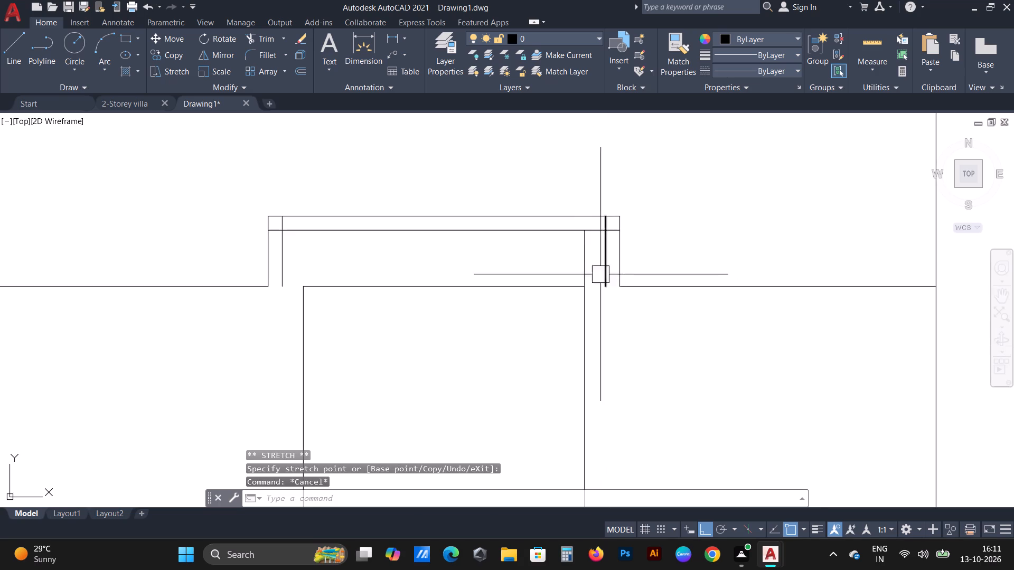
left_click(586, 263)
type("m")
key("space")
scroll(595, 255, "up", 2)
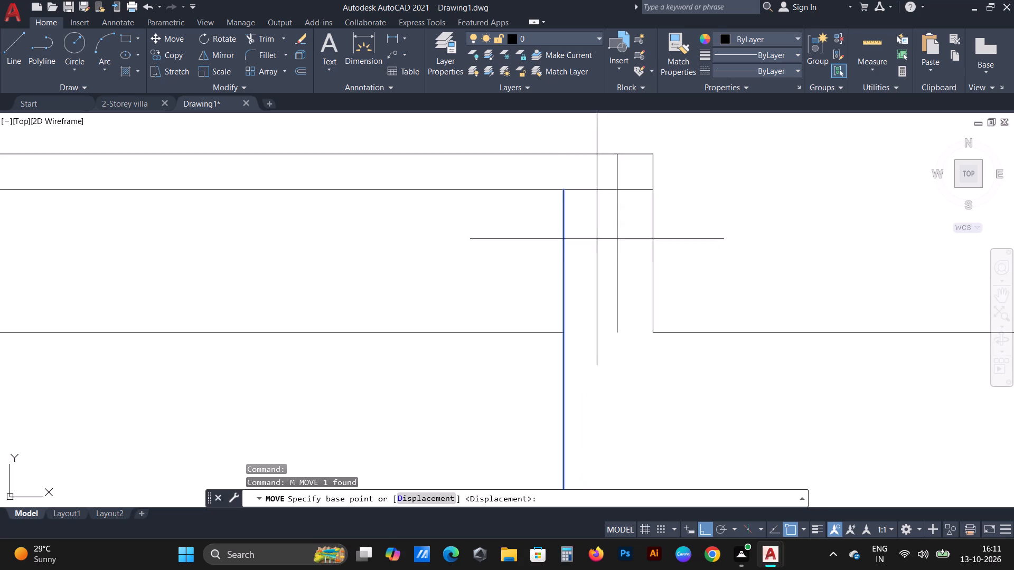
left_click(564, 194)
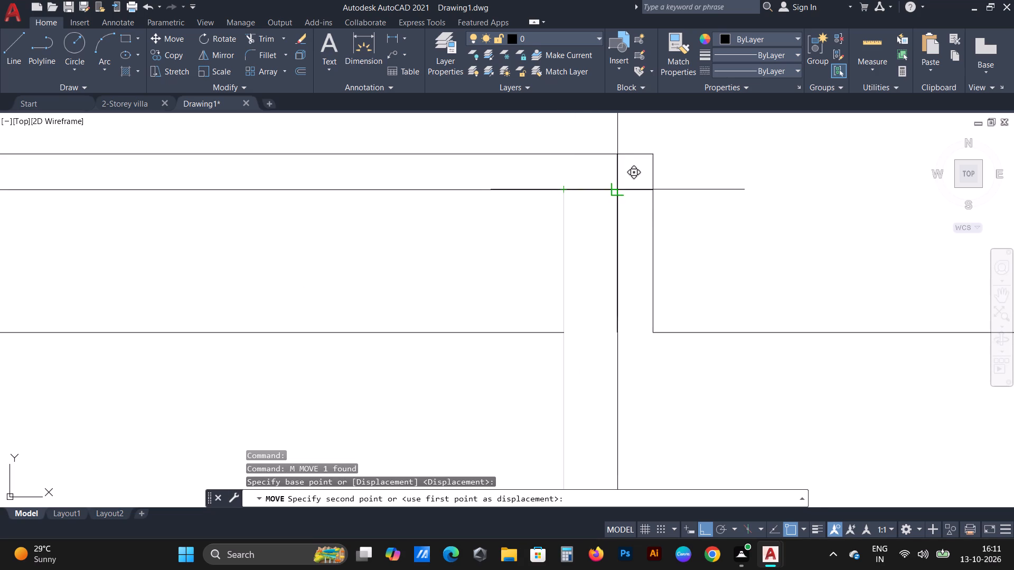
left_click_drag(615, 189, 609, 191)
Erase the old horizontal line at wall-line level between the inner frame lines.
scroll(565, 237, "down", 2)
left_click(482, 270)
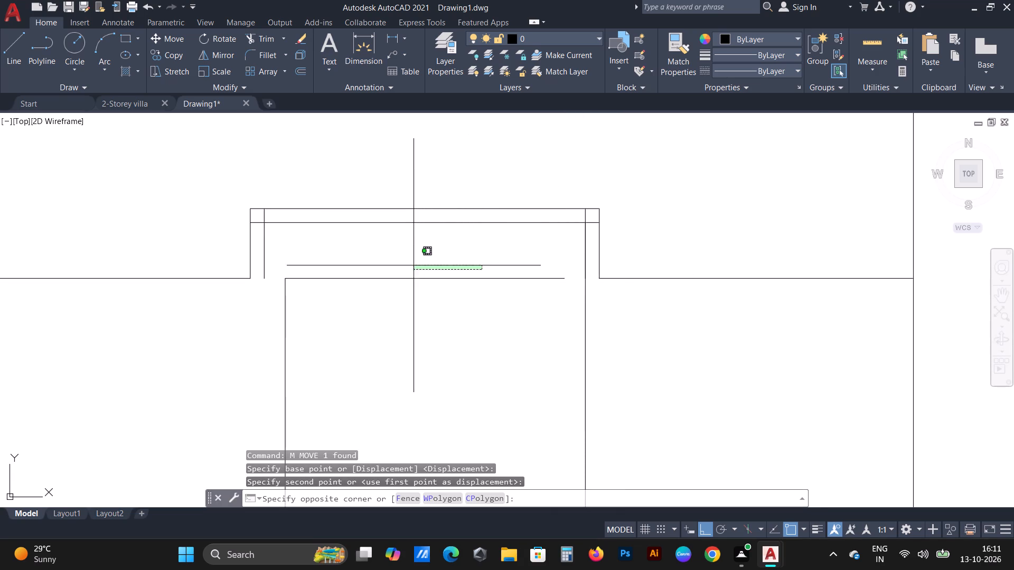
left_click(392, 299)
key("Delete")
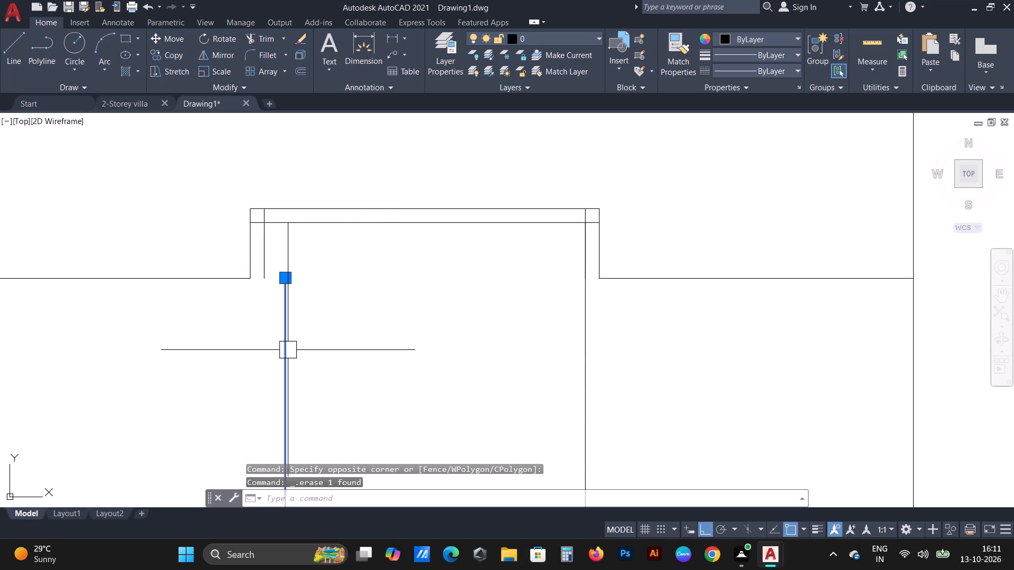
Move the left inner frame line so its top meets the intersection of the offset head and left side lines.
left_click(288, 350)
key("m")
key("space")
left_click_drag(281, 276, 281, 269)
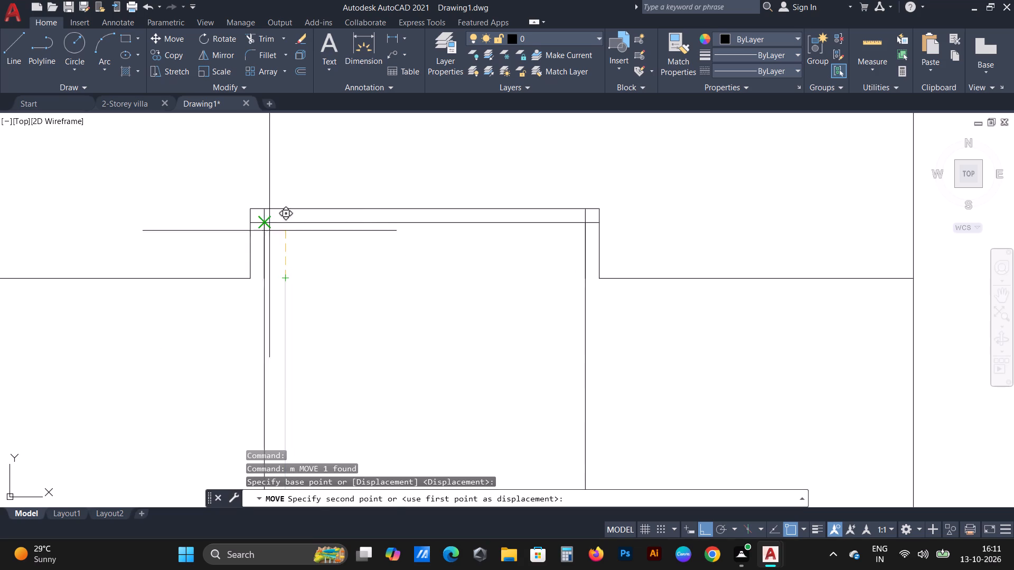
left_click(261, 223)
Trim the overhanging ends of the 0.2 offset lines at both upper corners of the frame head.
scroll(292, 302, "down", 1)
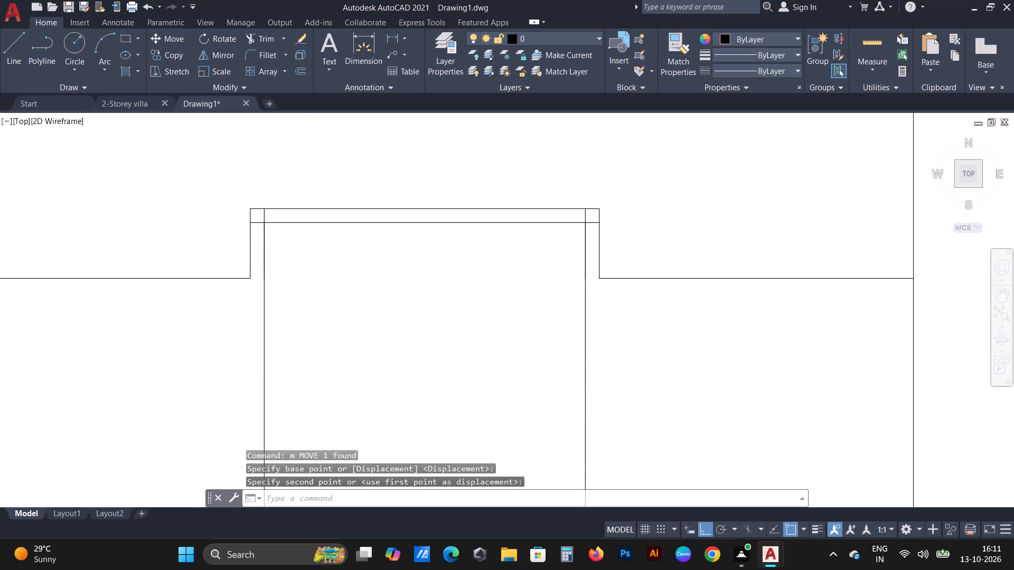
scroll(274, 272, "up", 2)
key("Escape")
key("t")
key("r")
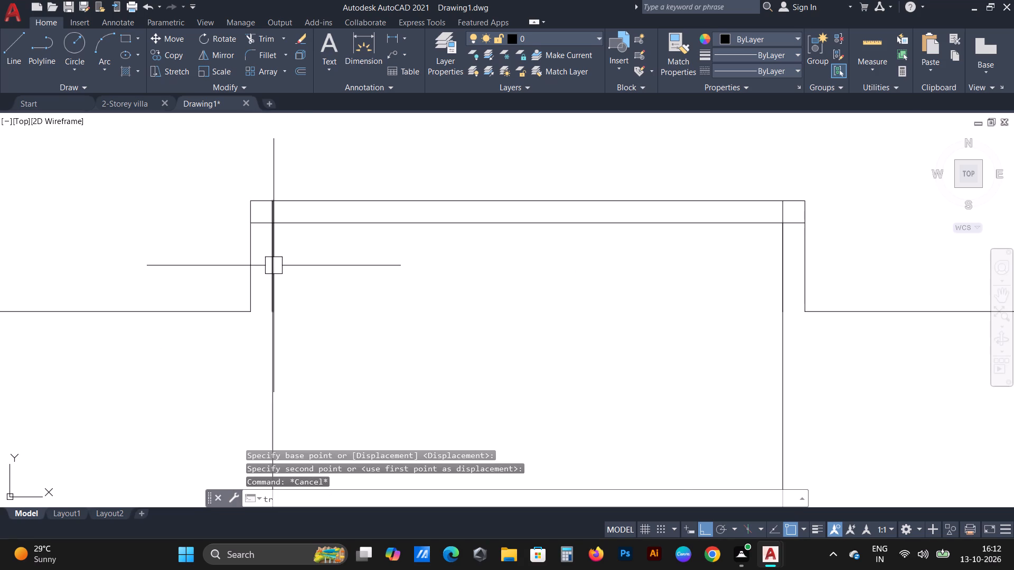
key("space")
scroll(234, 214, "up", 2)
left_click(280, 236)
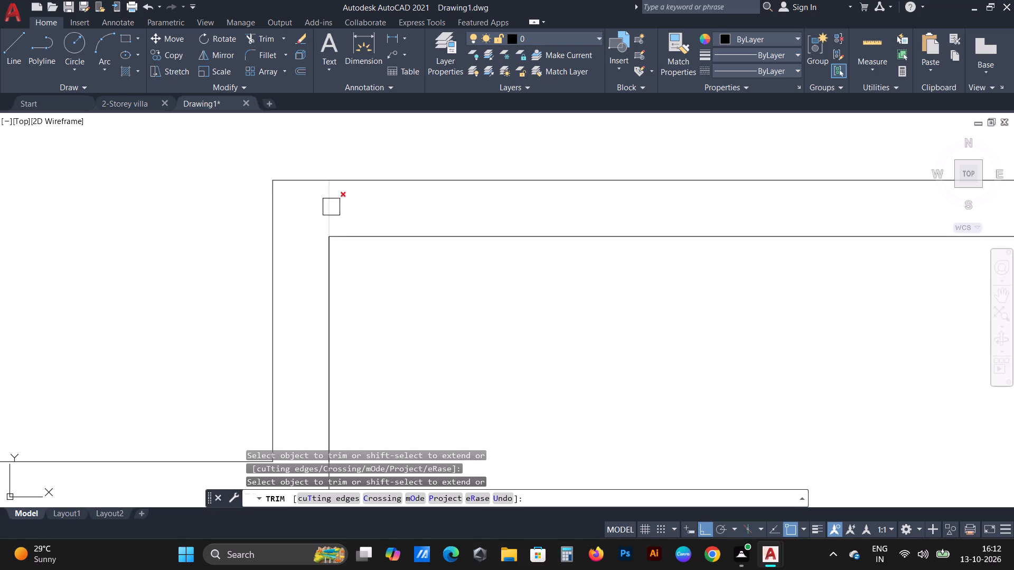
left_click(331, 207)
scroll(302, 237, "down", 5)
scroll(505, 294, "up", 3)
scroll(491, 252, "up", 1)
left_click(491, 252)
left_click(509, 271)
scroll(505, 250, "down", 2)
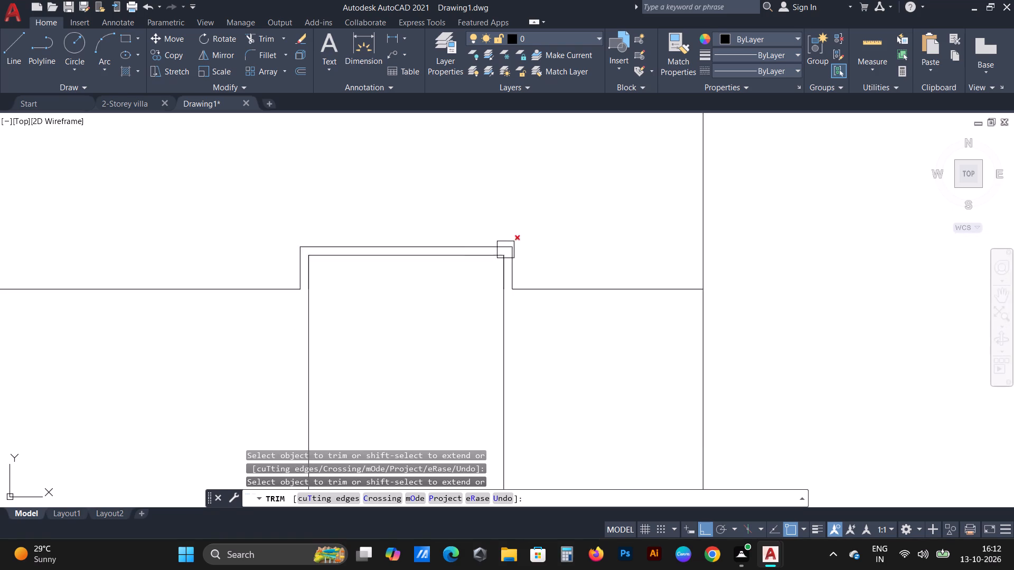
scroll(505, 250, "down", 2)
scroll(458, 312, "down", 2)
middle_click_drag(450, 352, 433, 233)
scroll(433, 233, "down", 2)
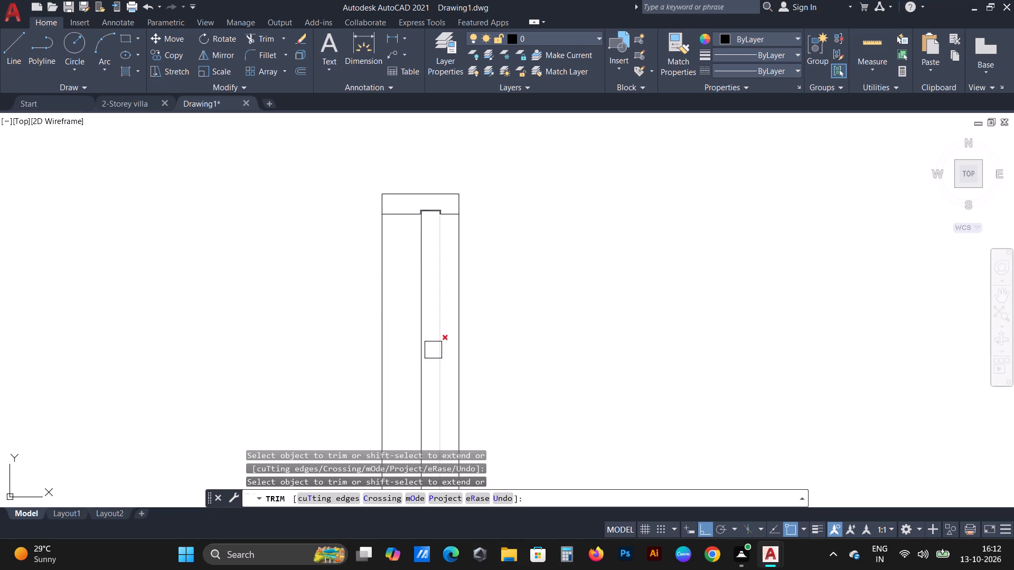
scroll(368, 319, "down", 2)
middle_click_drag(484, 370, 502, 283)
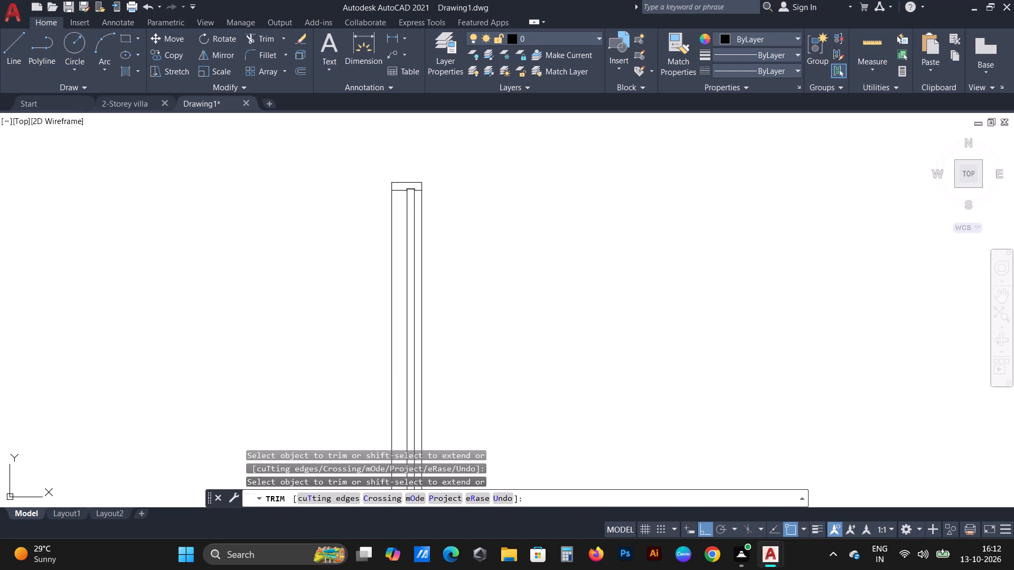
key("Escape")
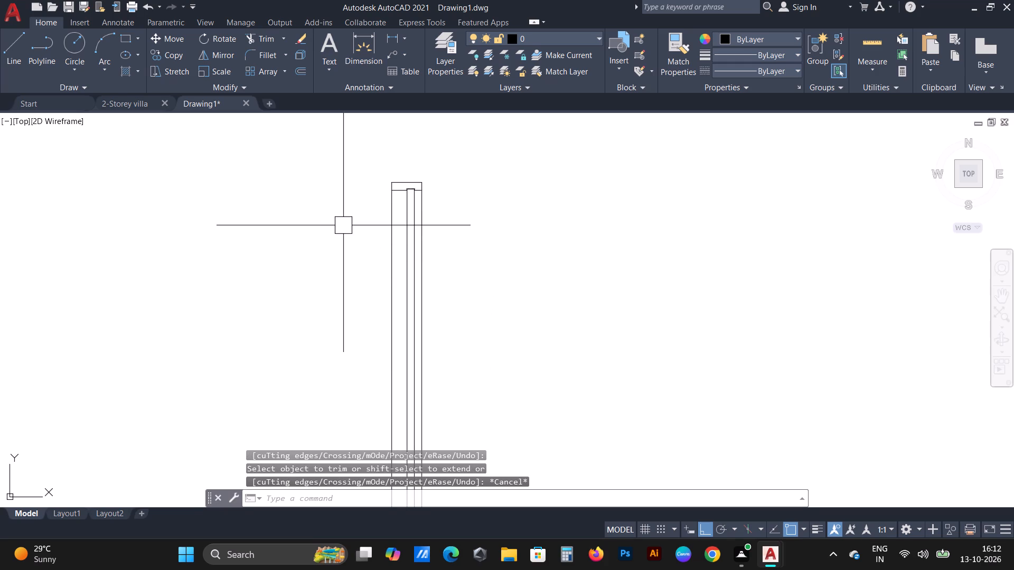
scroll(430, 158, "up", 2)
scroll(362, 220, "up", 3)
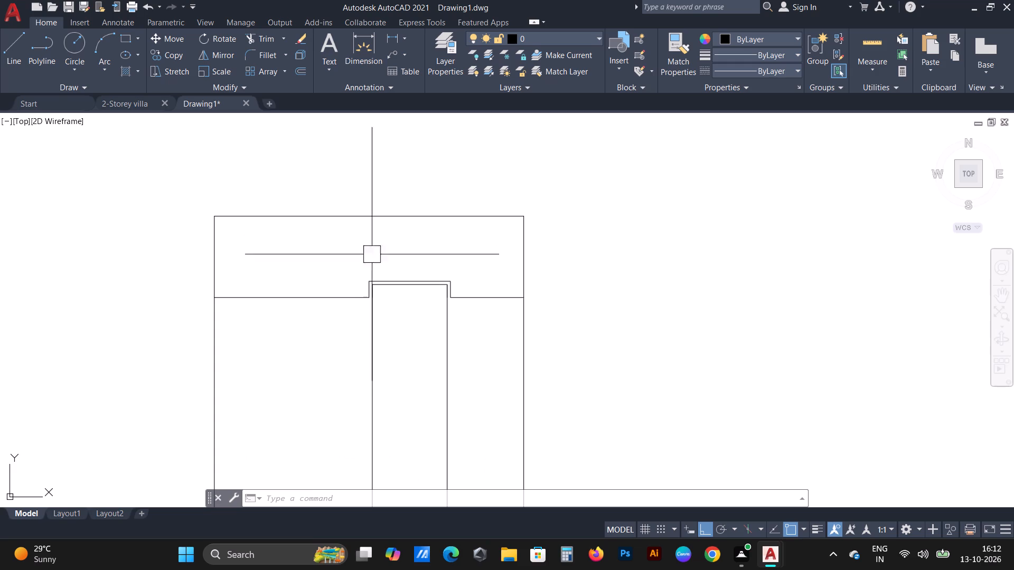
Set the colour of the two outer 210-long vertical lines below the head block to grey 147,149,152.
double_click(212, 372)
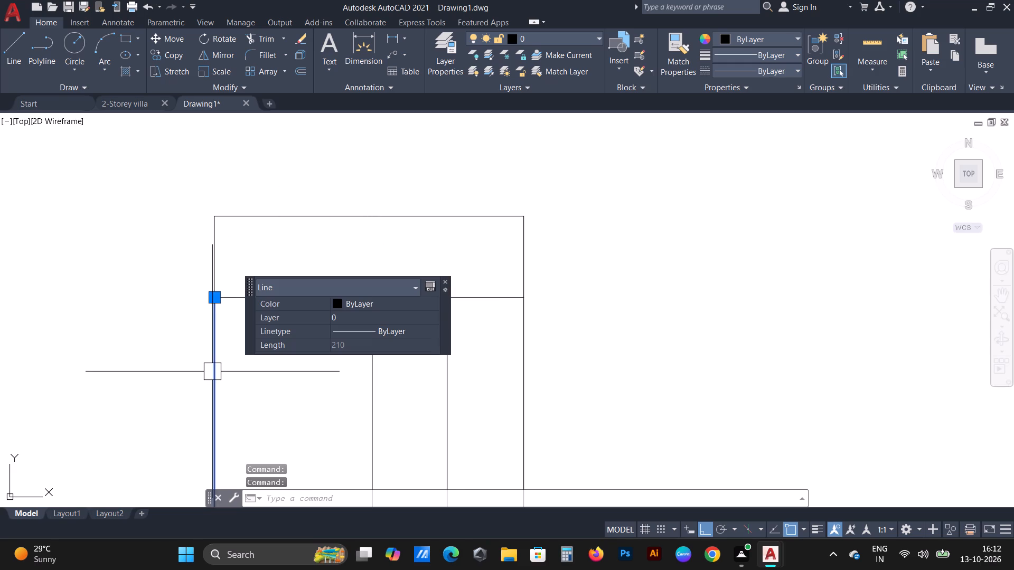
left_click(521, 382)
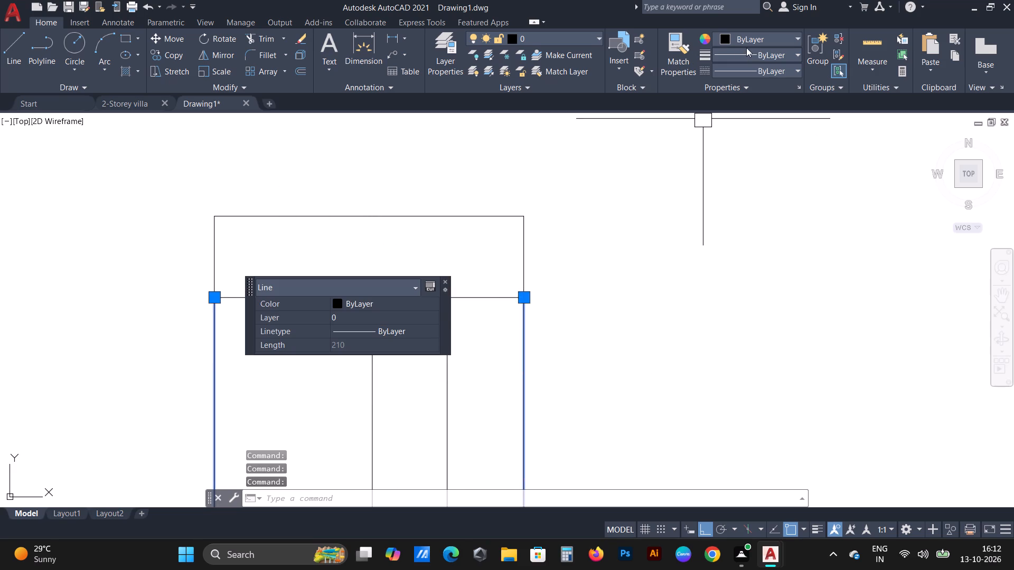
left_click(750, 32)
left_click(719, 122)
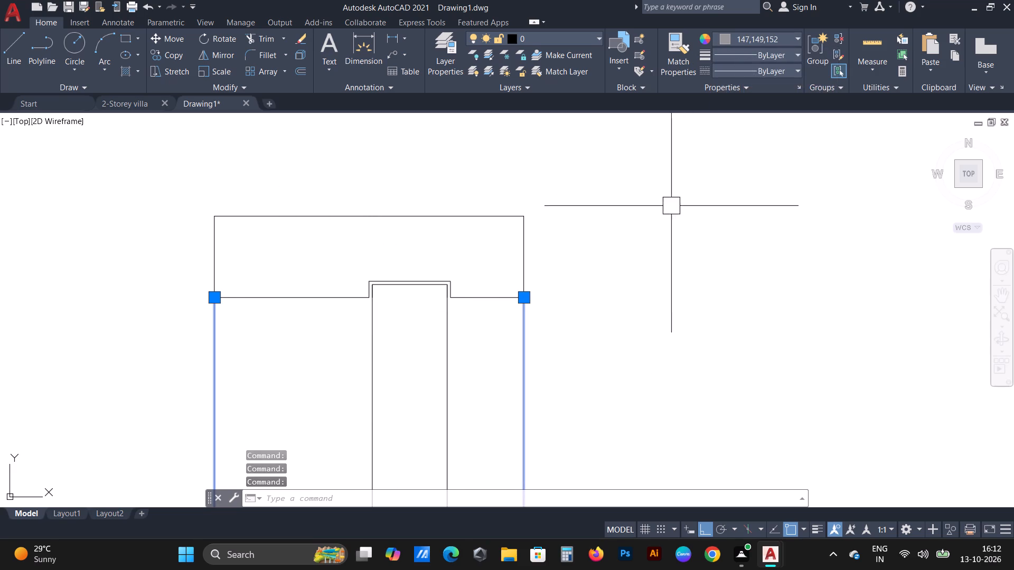
key("Escape")
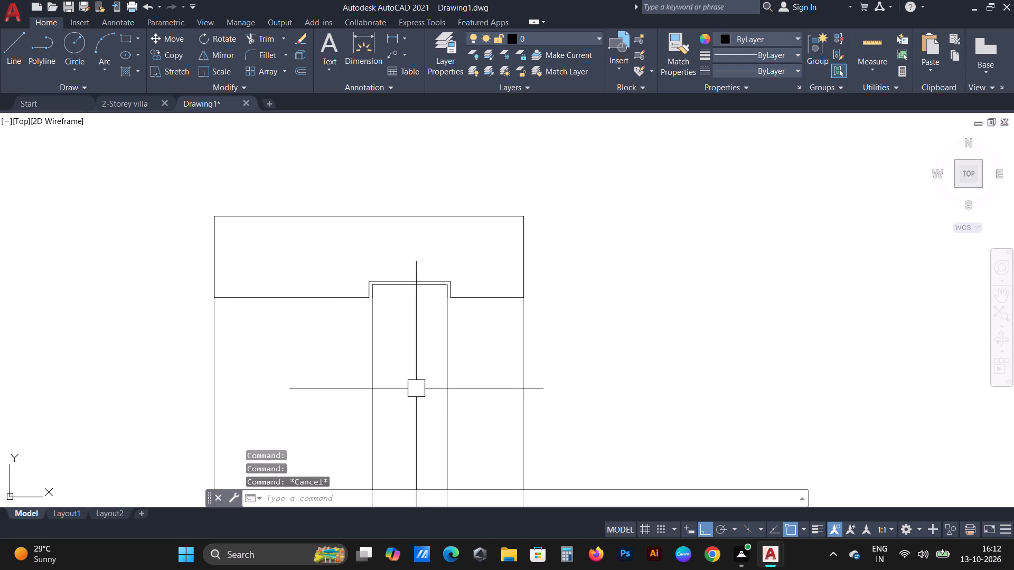
Draw a vertical line 30 upward from the upper-left corner of the head block.
key("l")
key("space")
scroll(177, 351, "down", 2)
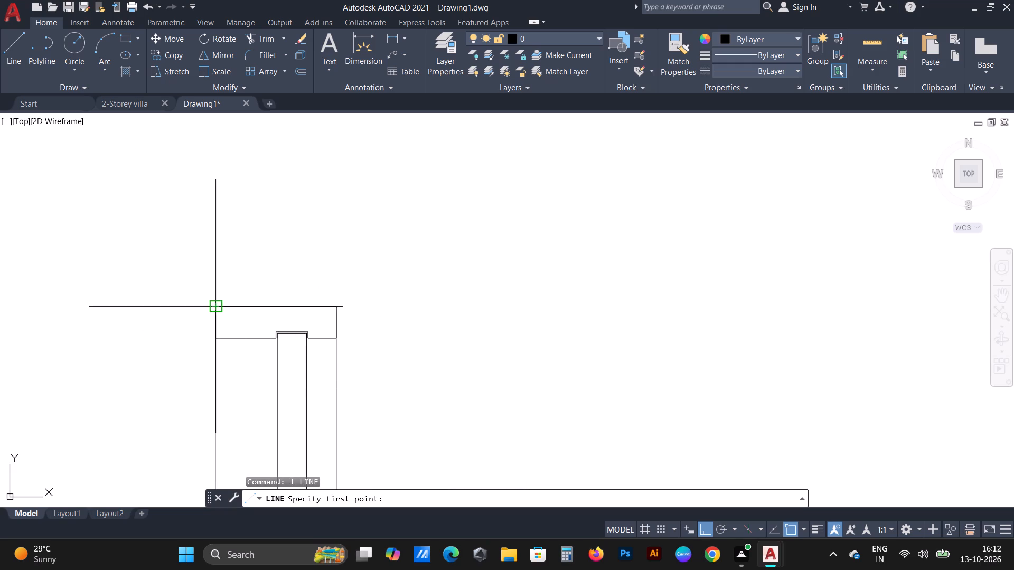
left_click_drag(214, 306, 220, 297)
middle_click_drag(224, 201, 244, 317)
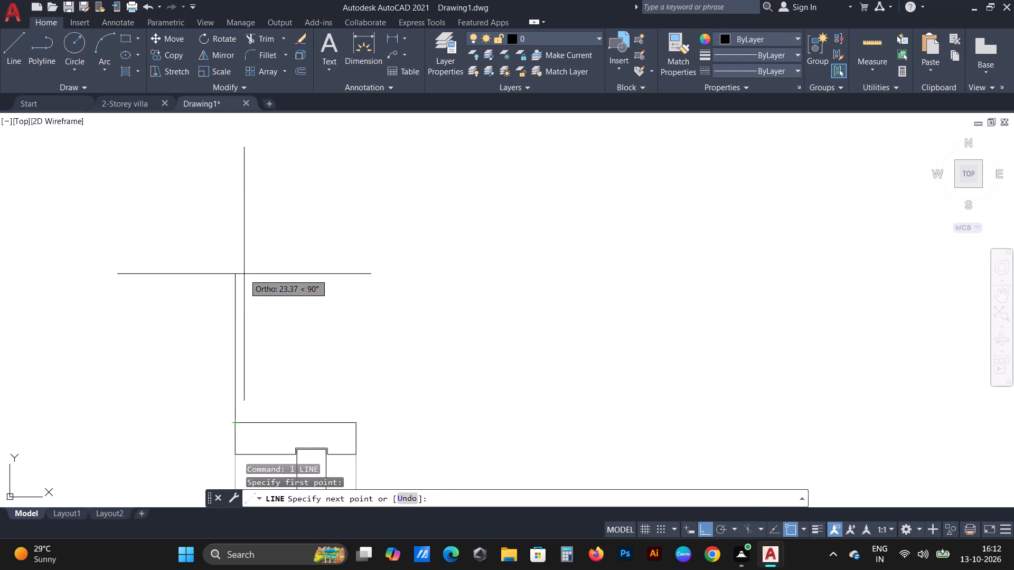
type("3")
key("space")
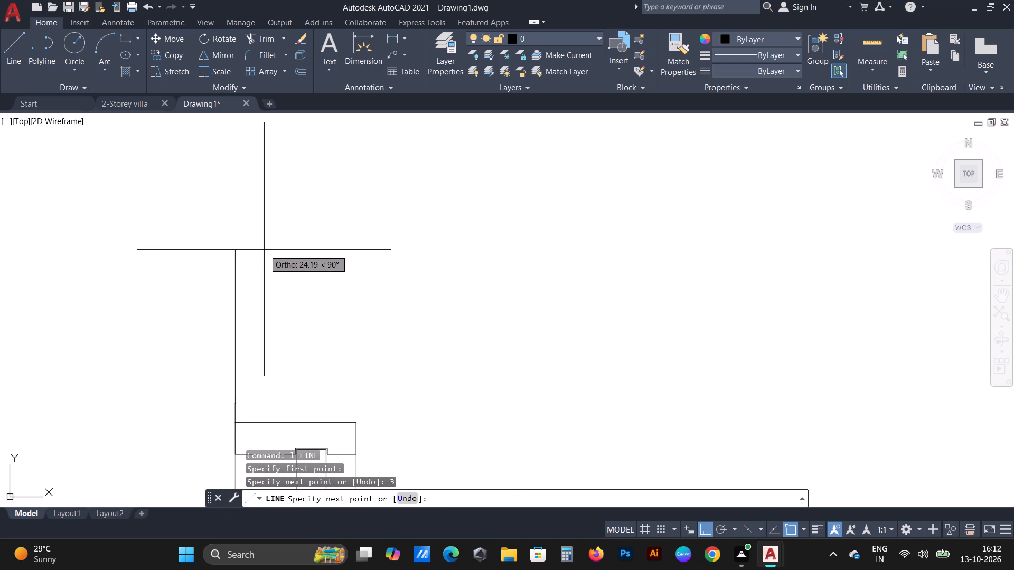
key("ctrl+z")
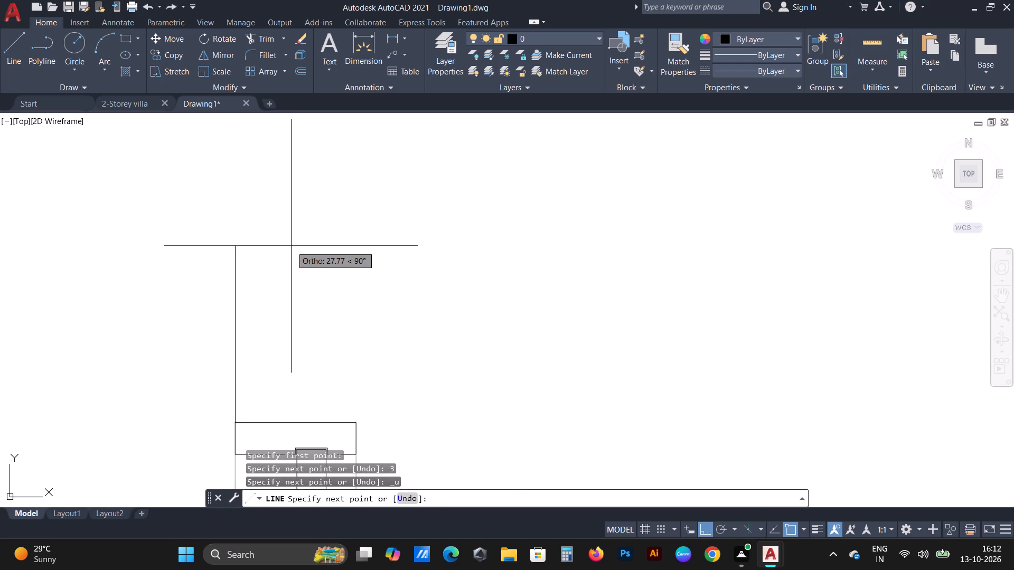
type("10")
key("space")
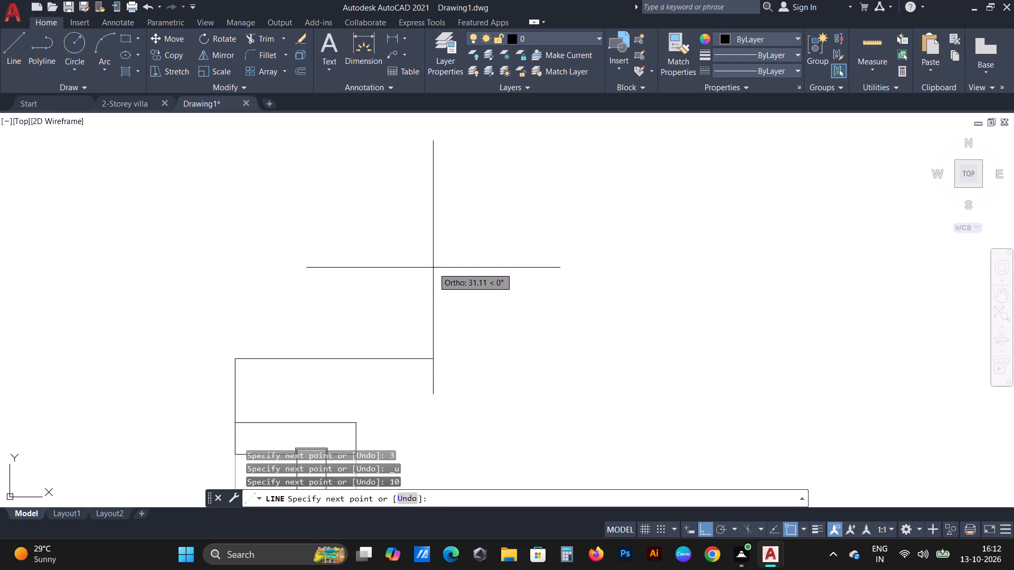
key("ctrl+z")
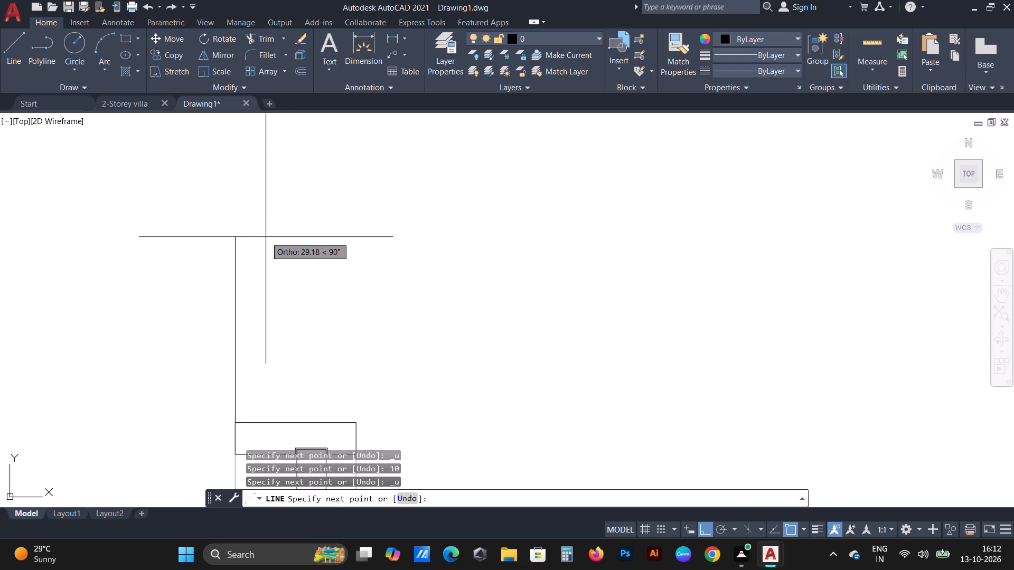
type("30")
key("space")
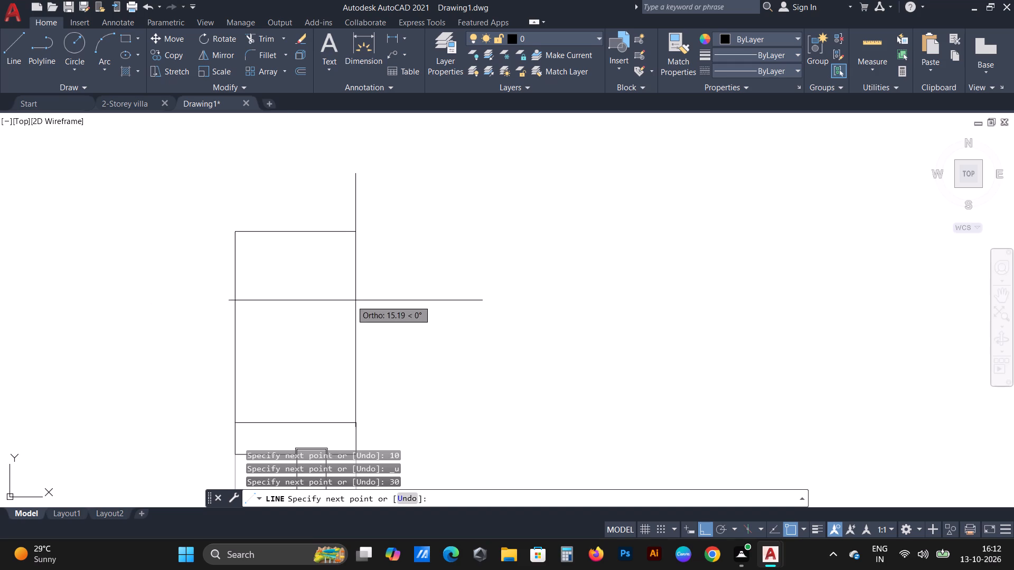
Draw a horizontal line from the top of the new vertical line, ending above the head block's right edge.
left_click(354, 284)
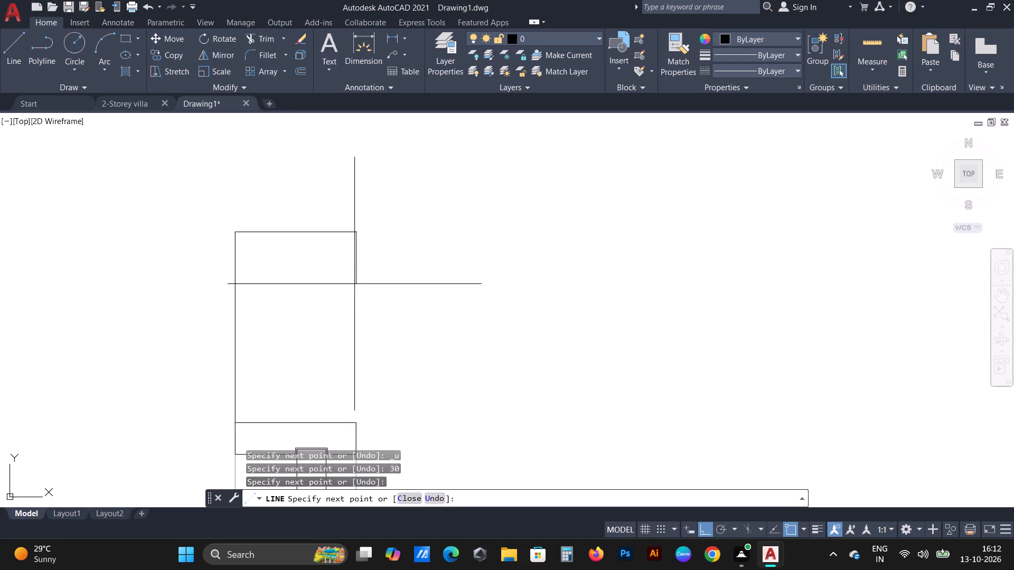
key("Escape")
Review the whole door view, from its base lines up to the new lines, alongside the door plan.
scroll(373, 260, "down", 3)
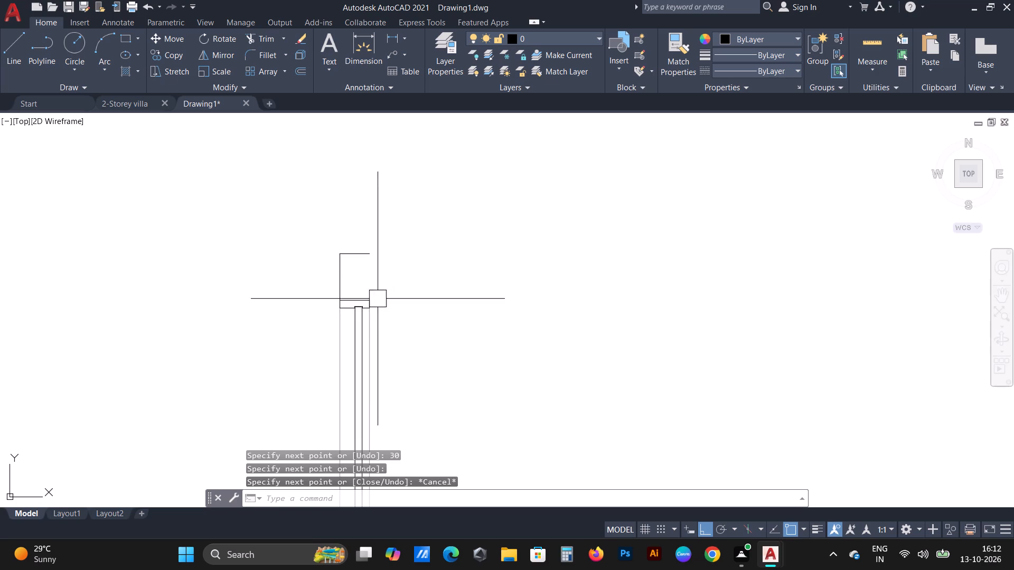
scroll(363, 191, "down", 2)
scroll(398, 332, "up", 1)
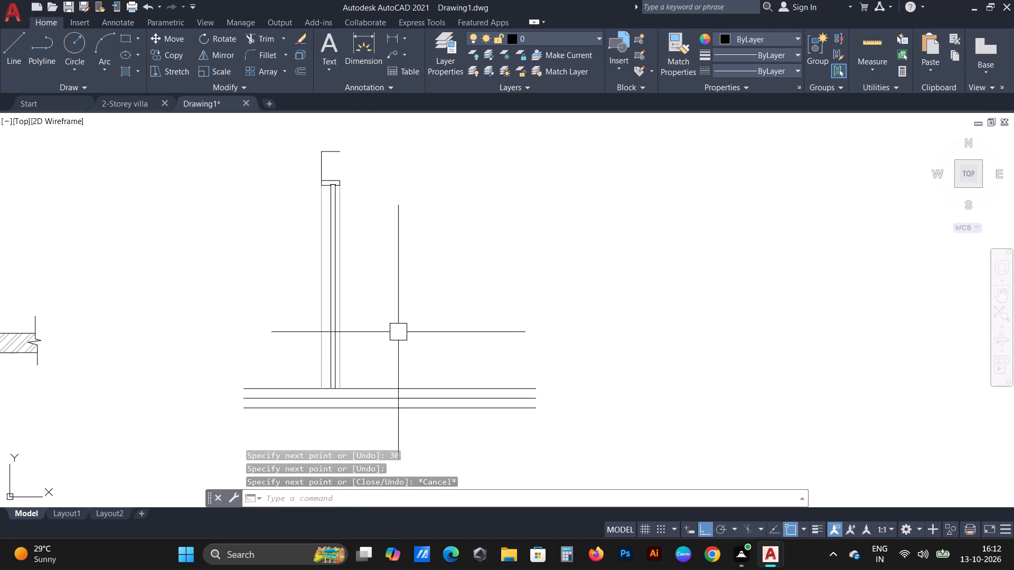
middle_click_drag(410, 338, 429, 367)
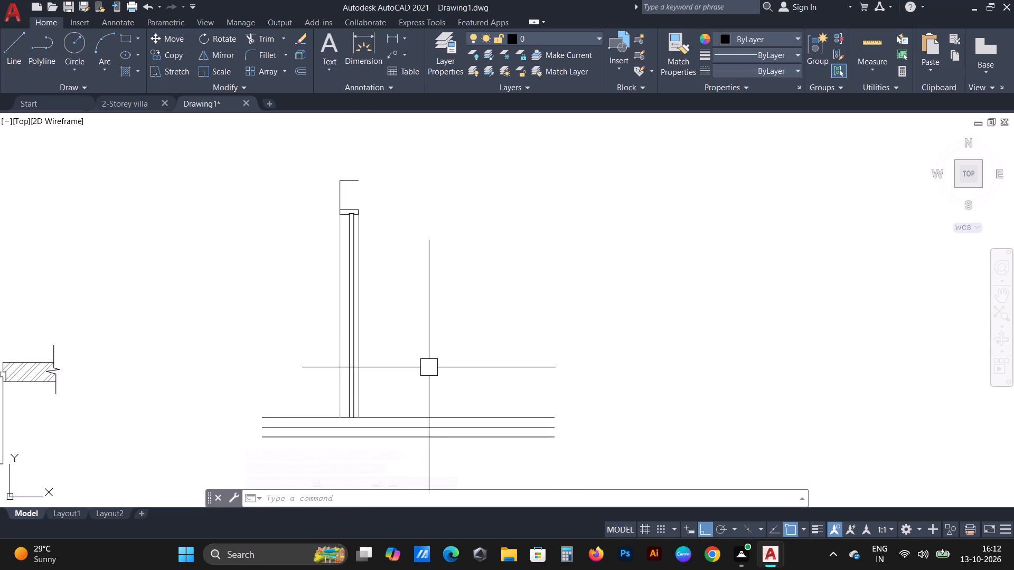
scroll(388, 241, "down", 1)
middle_click_drag(424, 291, 411, 309)
scroll(409, 309, "down", 1)
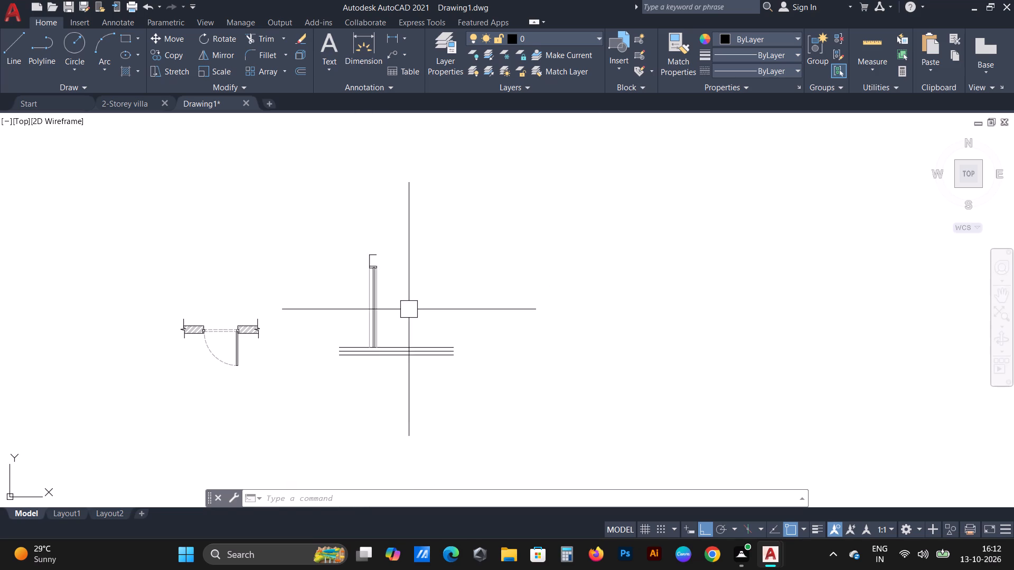
scroll(370, 290, "up", 1)
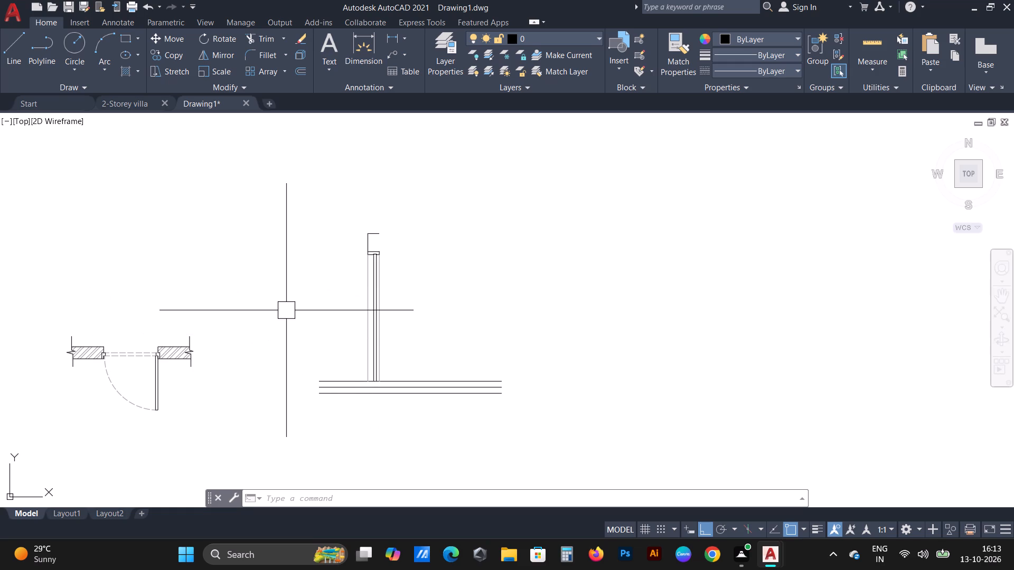
Stretch the top end of the left vertical line above the head block upward by 5.
scroll(305, 285, "up", 2)
scroll(514, 171, "up", 2)
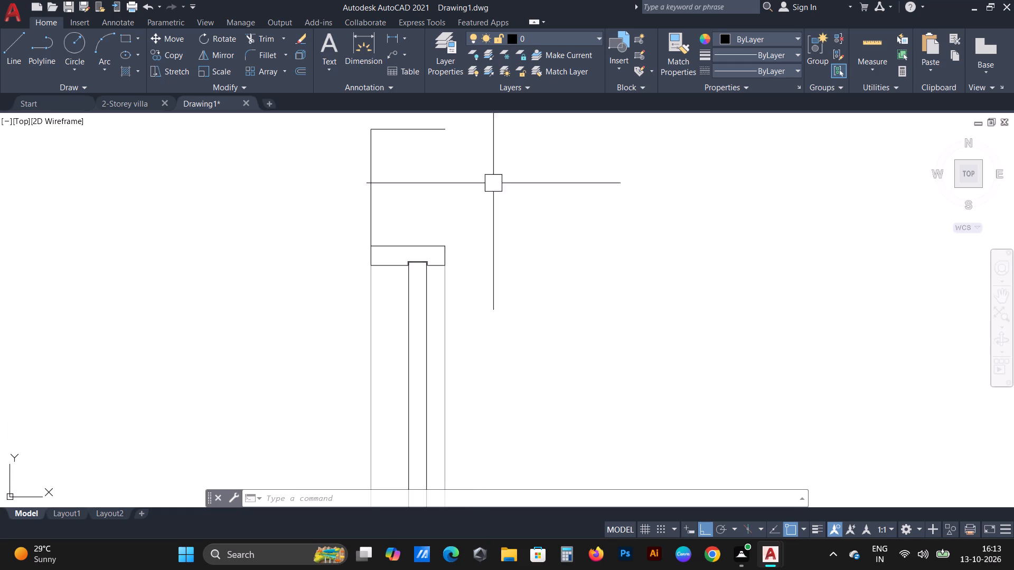
middle_click_drag(488, 192, 540, 381)
left_click(422, 365)
left_click(418, 318)
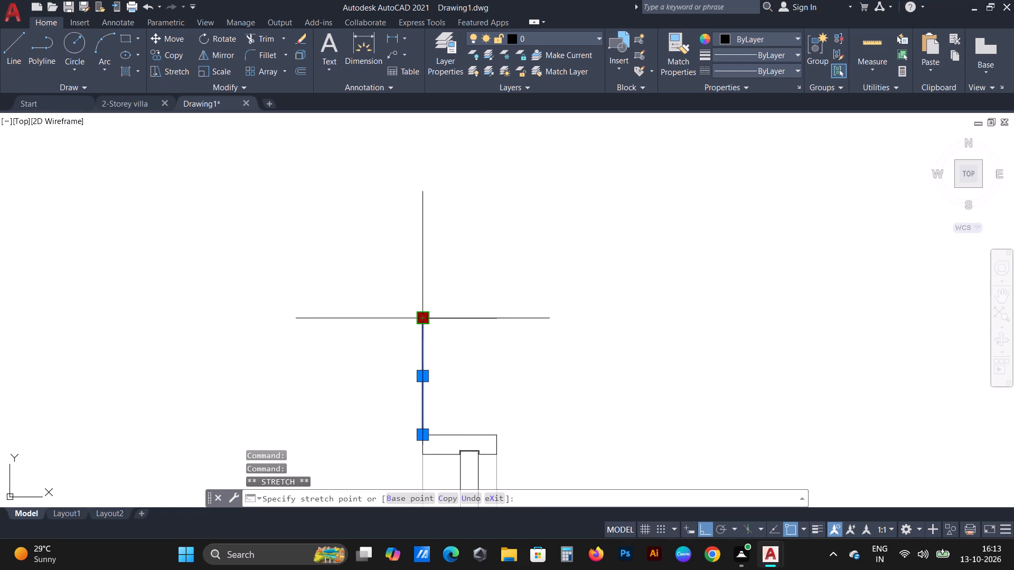
type("5")
key("space")
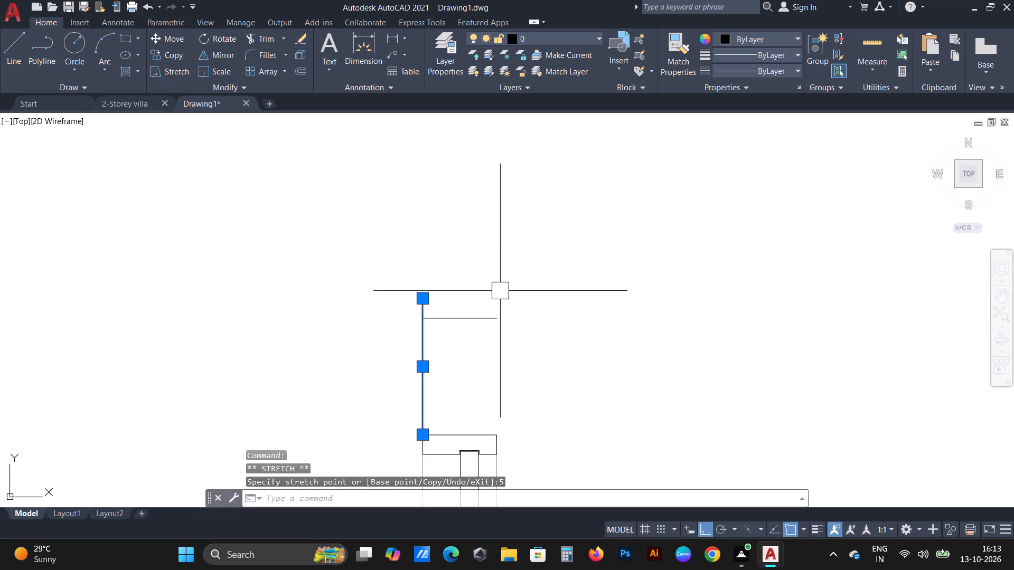
key("Escape")
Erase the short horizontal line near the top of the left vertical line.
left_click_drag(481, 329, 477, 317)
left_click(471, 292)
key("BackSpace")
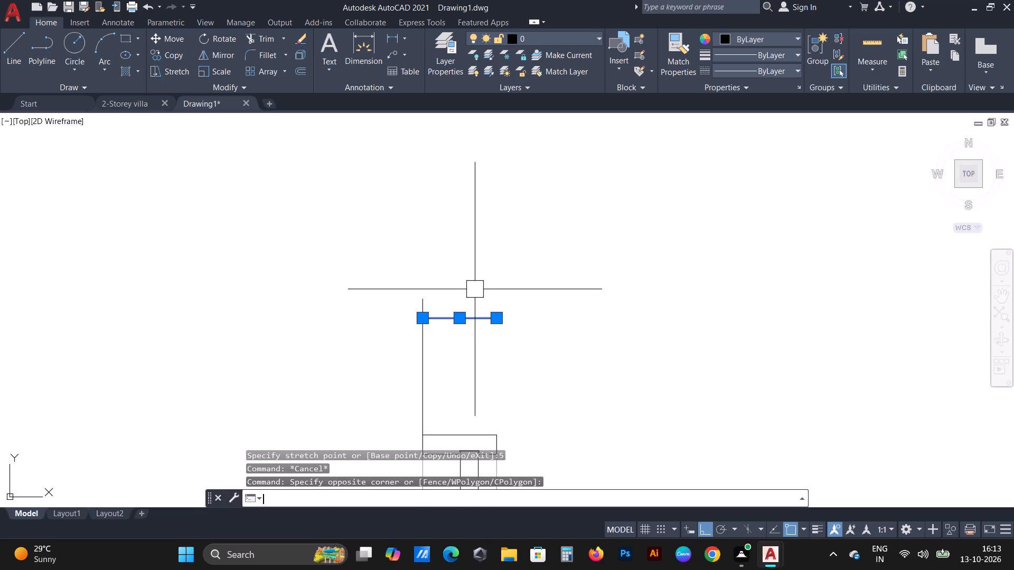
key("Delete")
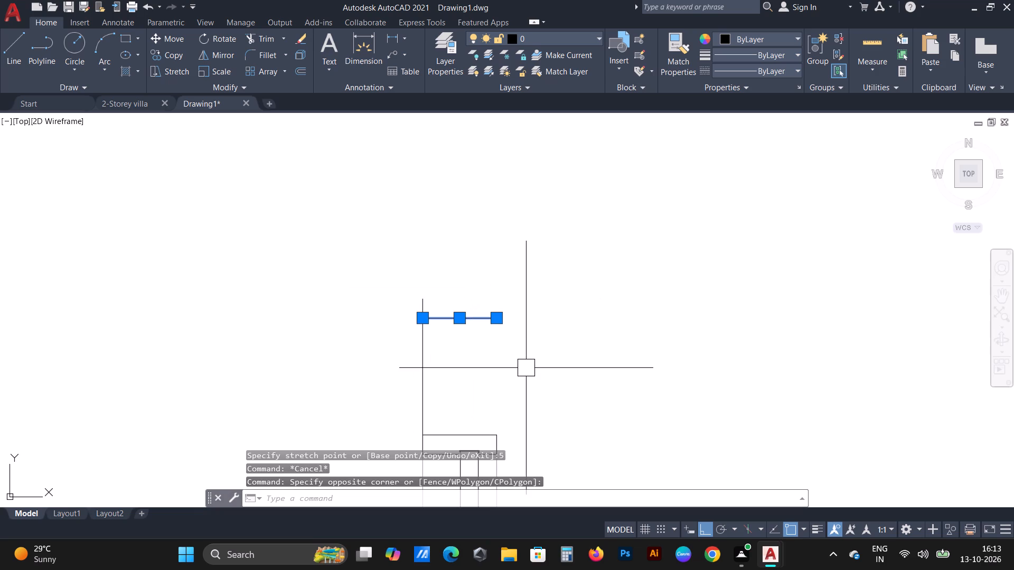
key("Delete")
Draw a vertical line about 34 upward from the upper-right corner of the head block.
key("l")
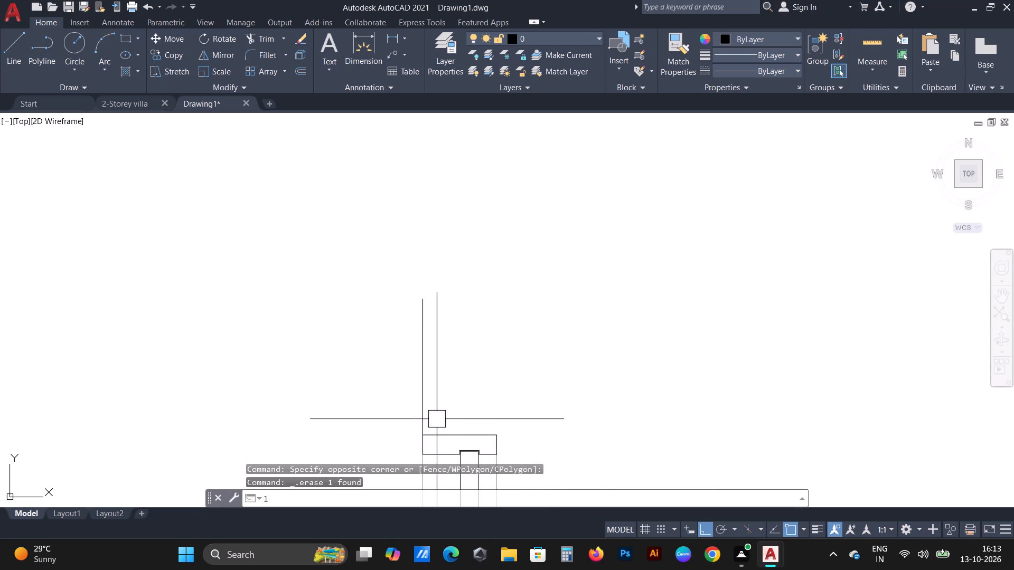
key("space")
left_click(501, 433)
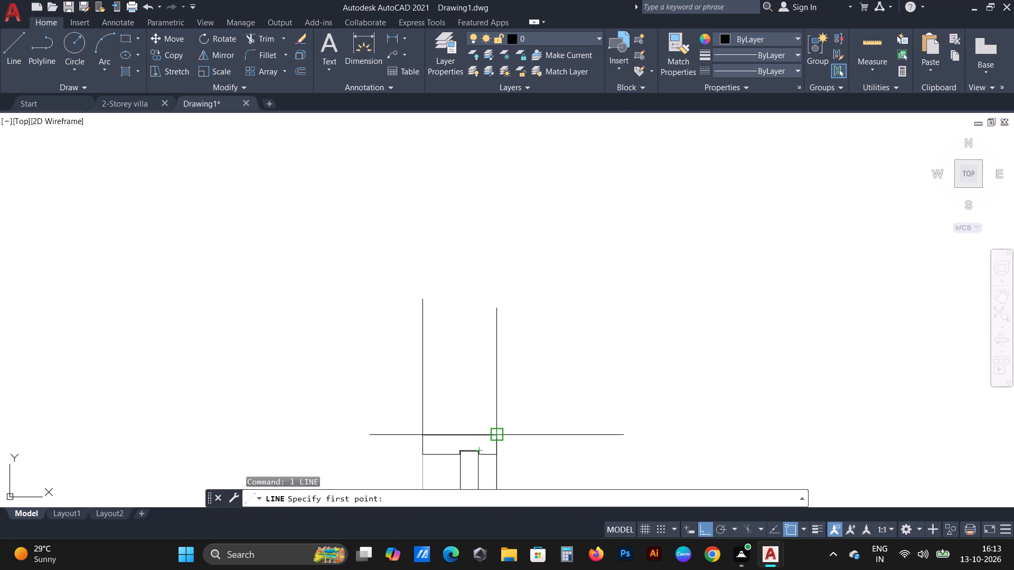
left_click(461, 303)
key("Escape")
Stretch the top end of the right vertical line to slightly above the top of the left one.
scroll(564, 262, "down", 1)
left_click_drag(524, 319, 523, 313)
scroll(521, 280, "up", 2)
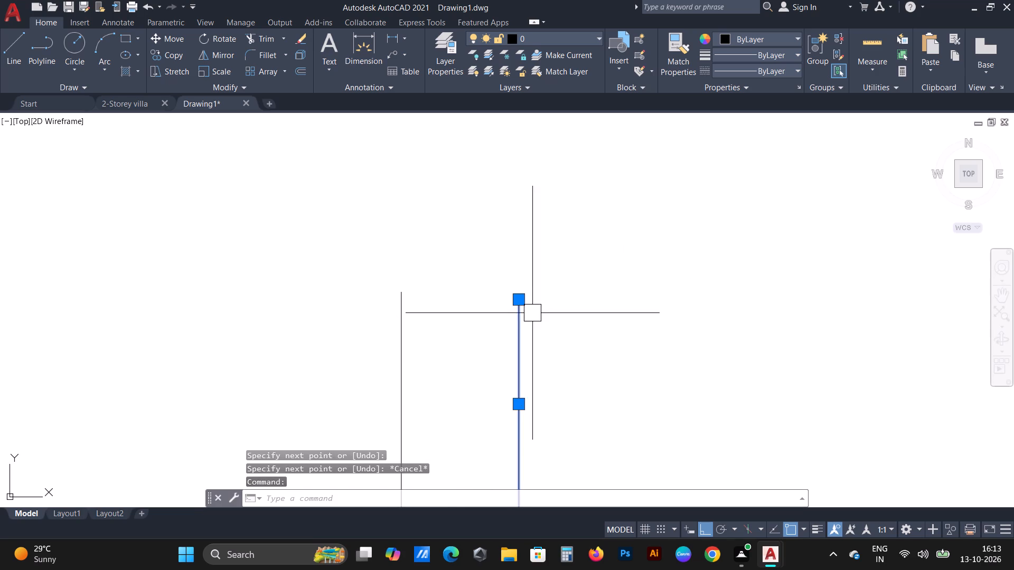
left_click(520, 299)
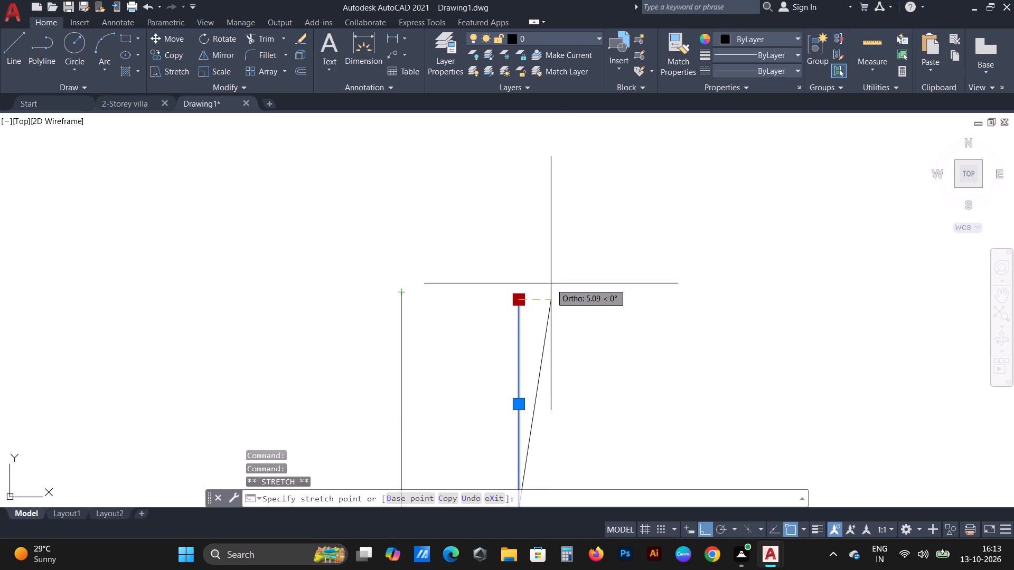
scroll(545, 255, "up", 2)
scroll(544, 258, "down", 1)
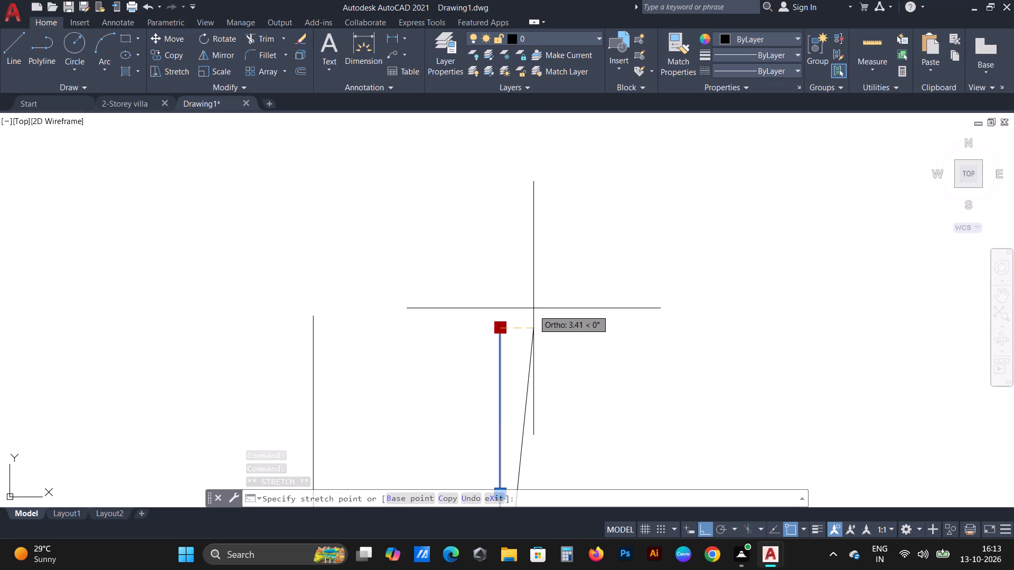
left_click(501, 300)
key("Escape")
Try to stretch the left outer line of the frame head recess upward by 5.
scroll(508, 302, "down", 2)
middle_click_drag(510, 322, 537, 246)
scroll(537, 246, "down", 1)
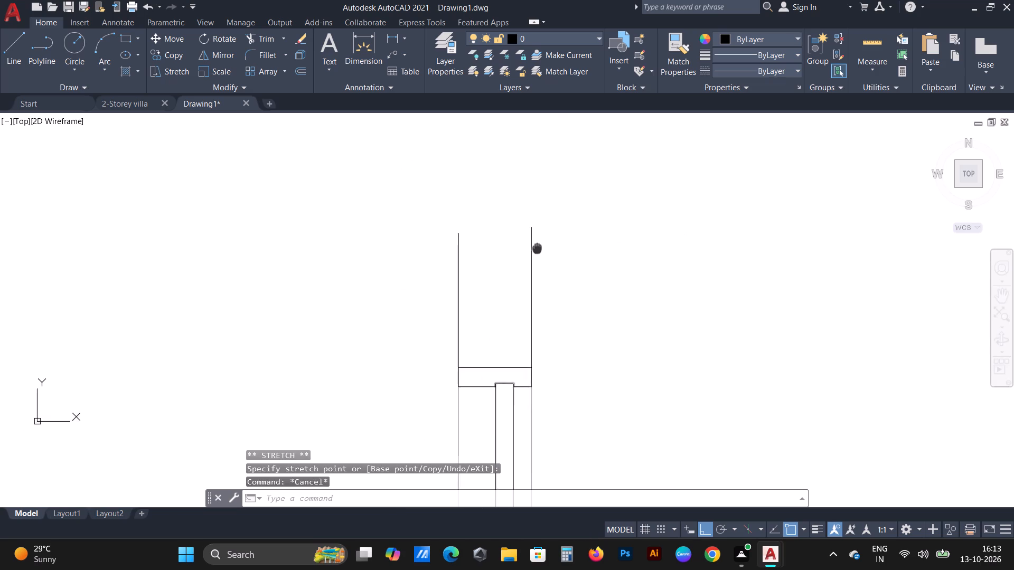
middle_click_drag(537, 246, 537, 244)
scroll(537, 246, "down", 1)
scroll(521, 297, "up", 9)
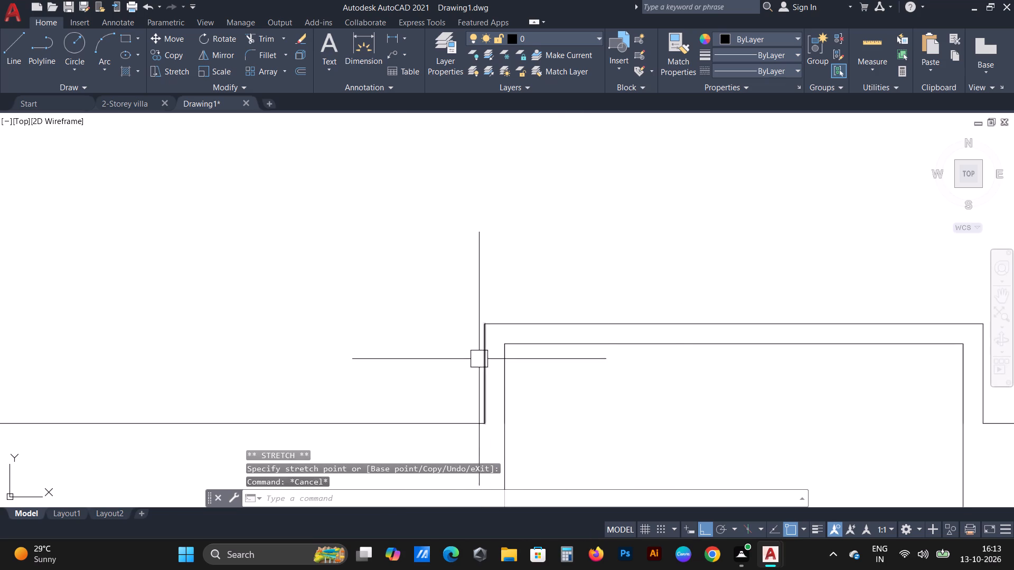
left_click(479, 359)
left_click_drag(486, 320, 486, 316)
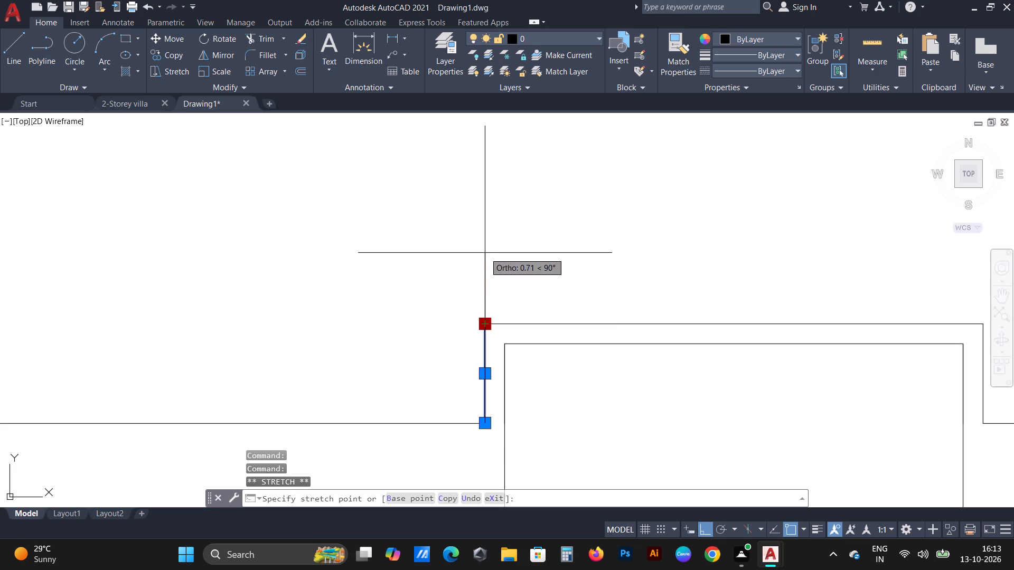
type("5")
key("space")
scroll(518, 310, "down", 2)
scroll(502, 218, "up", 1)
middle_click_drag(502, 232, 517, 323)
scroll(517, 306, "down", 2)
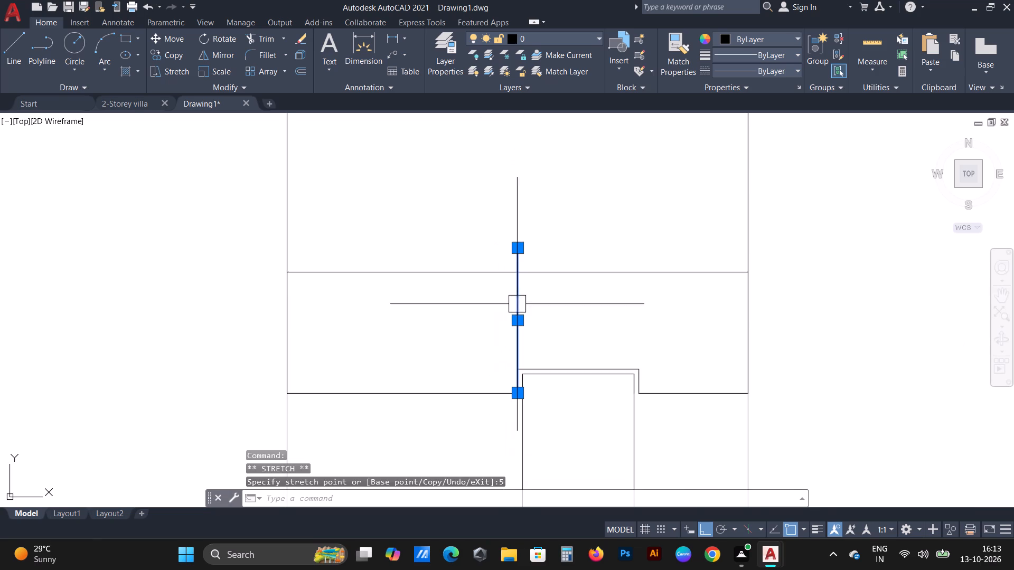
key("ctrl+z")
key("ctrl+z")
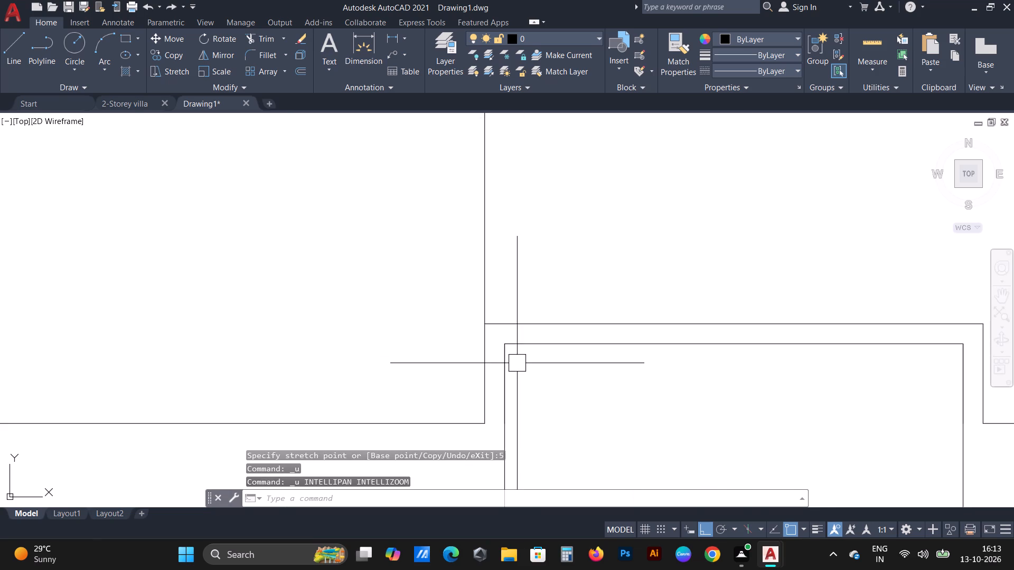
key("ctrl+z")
Stretch the top end of the recess's left outer line upward by 0.6.
left_click(482, 363)
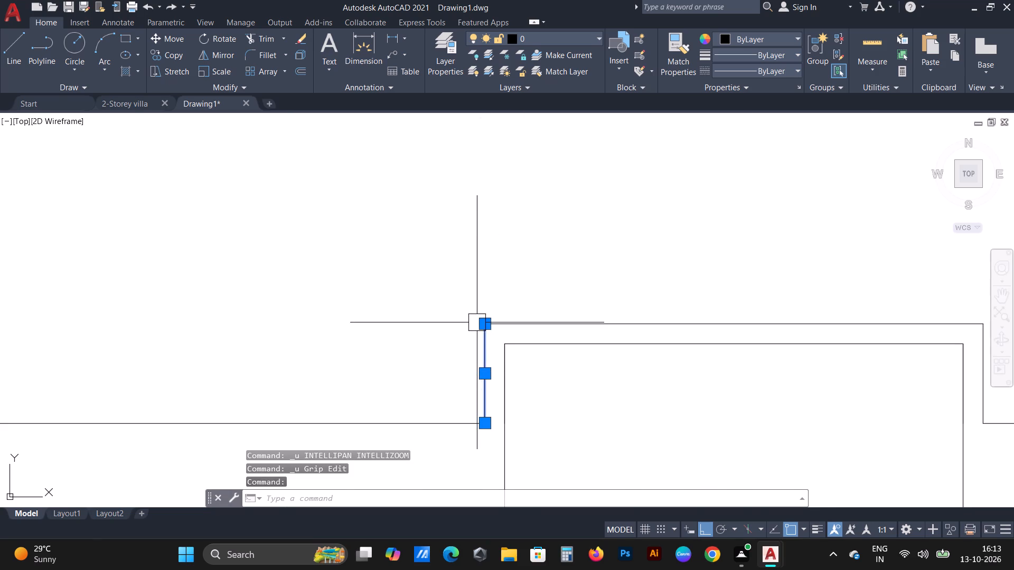
left_click_drag(488, 322, 491, 309)
key("period")
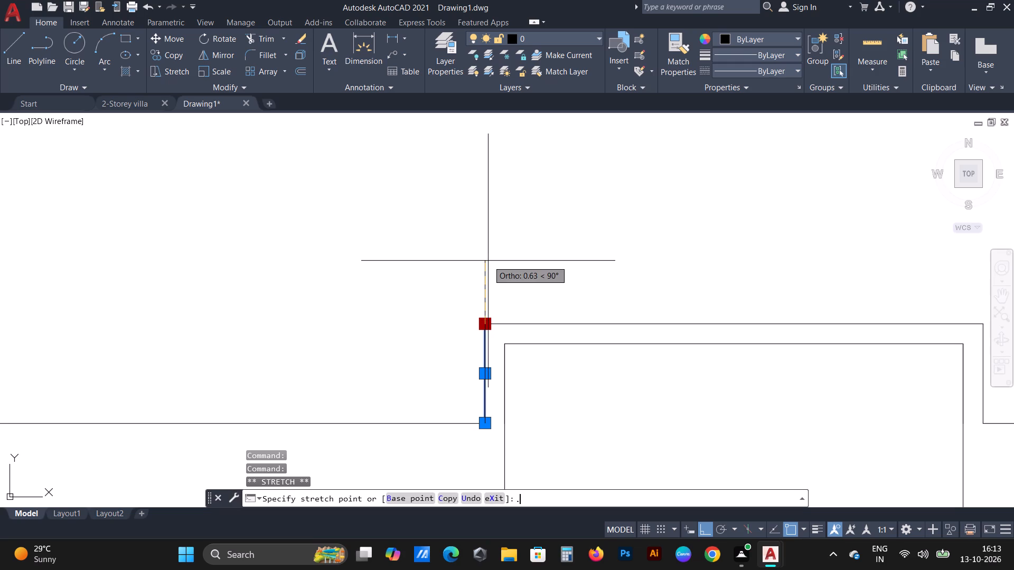
type("6")
key("space")
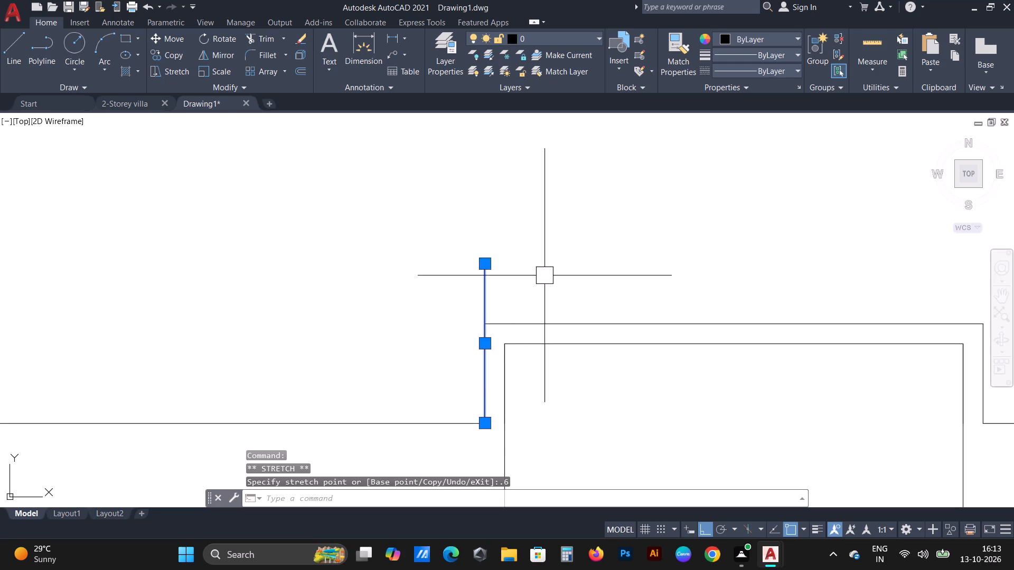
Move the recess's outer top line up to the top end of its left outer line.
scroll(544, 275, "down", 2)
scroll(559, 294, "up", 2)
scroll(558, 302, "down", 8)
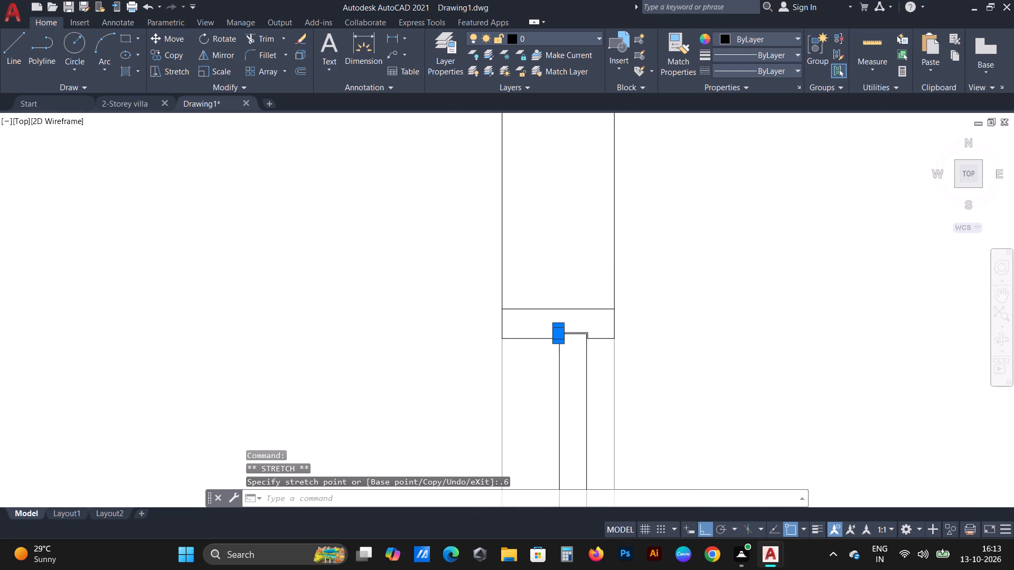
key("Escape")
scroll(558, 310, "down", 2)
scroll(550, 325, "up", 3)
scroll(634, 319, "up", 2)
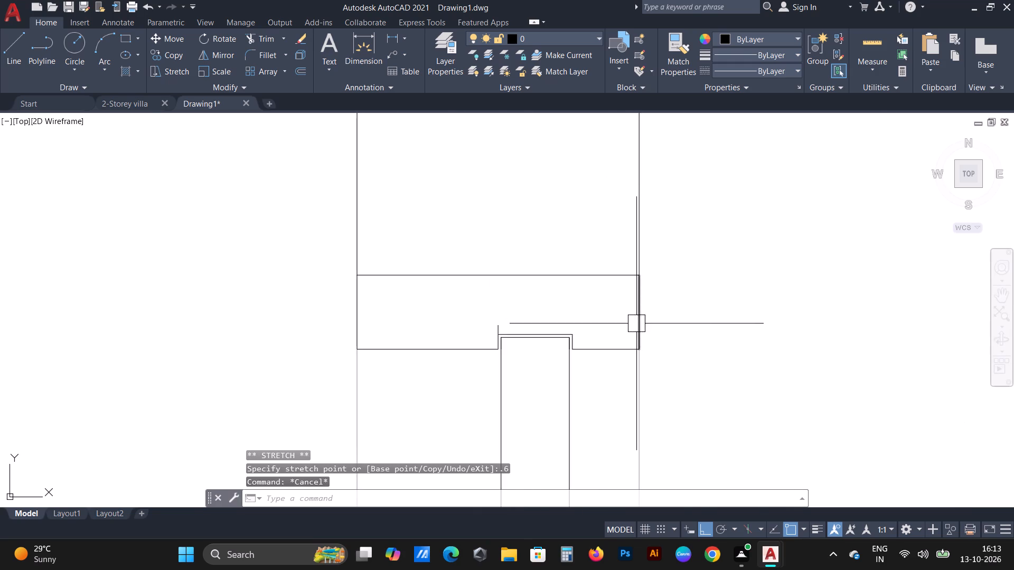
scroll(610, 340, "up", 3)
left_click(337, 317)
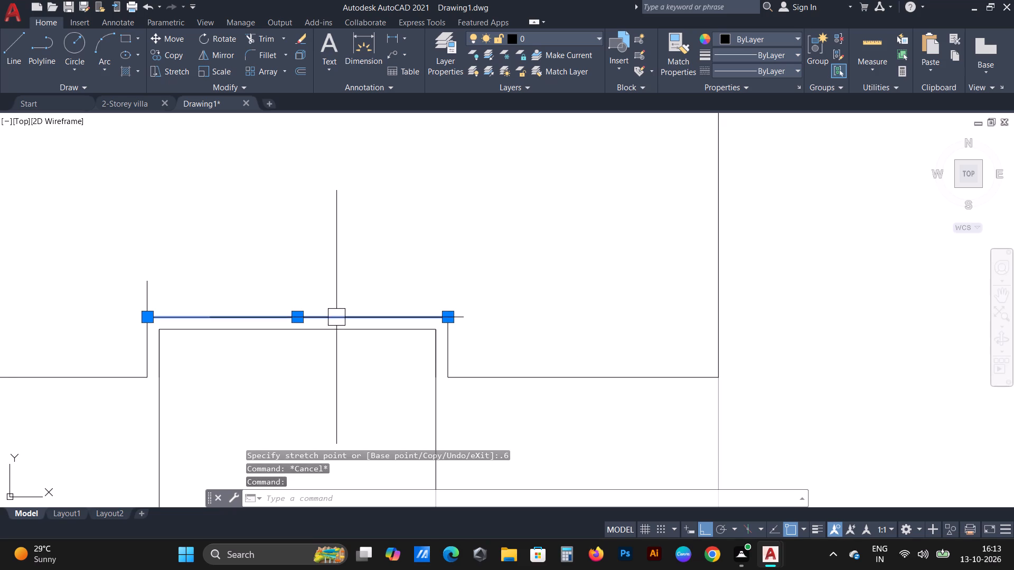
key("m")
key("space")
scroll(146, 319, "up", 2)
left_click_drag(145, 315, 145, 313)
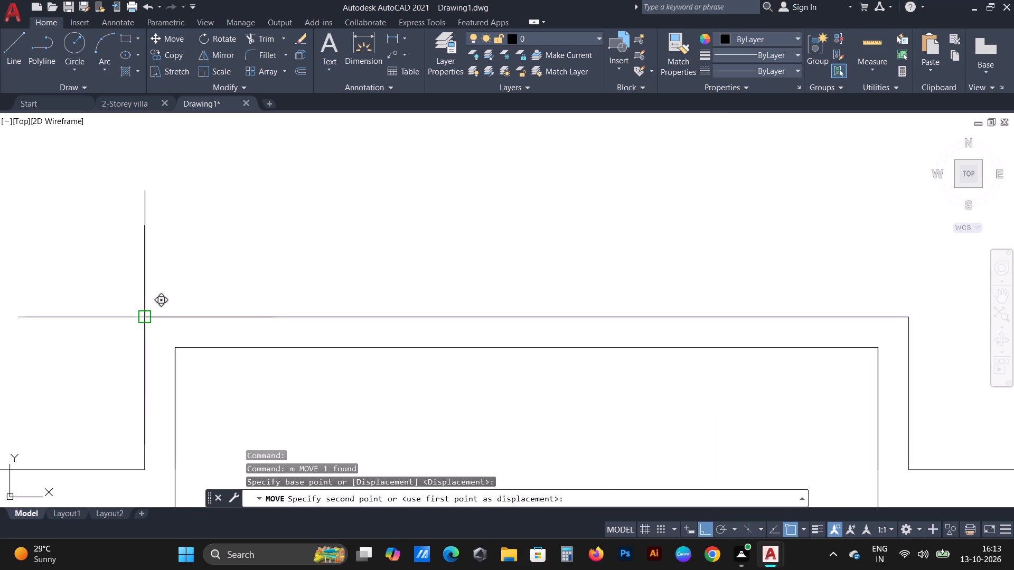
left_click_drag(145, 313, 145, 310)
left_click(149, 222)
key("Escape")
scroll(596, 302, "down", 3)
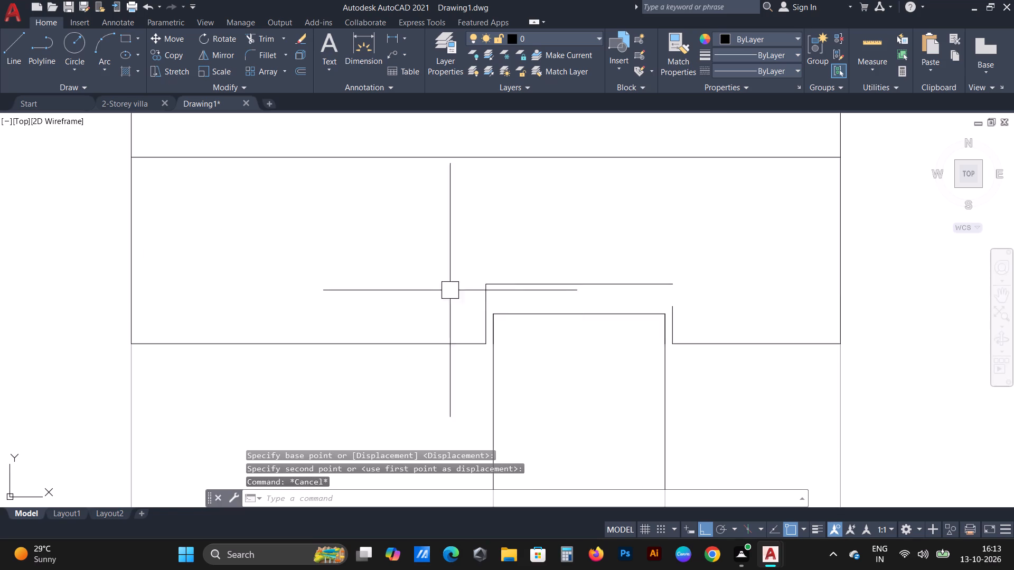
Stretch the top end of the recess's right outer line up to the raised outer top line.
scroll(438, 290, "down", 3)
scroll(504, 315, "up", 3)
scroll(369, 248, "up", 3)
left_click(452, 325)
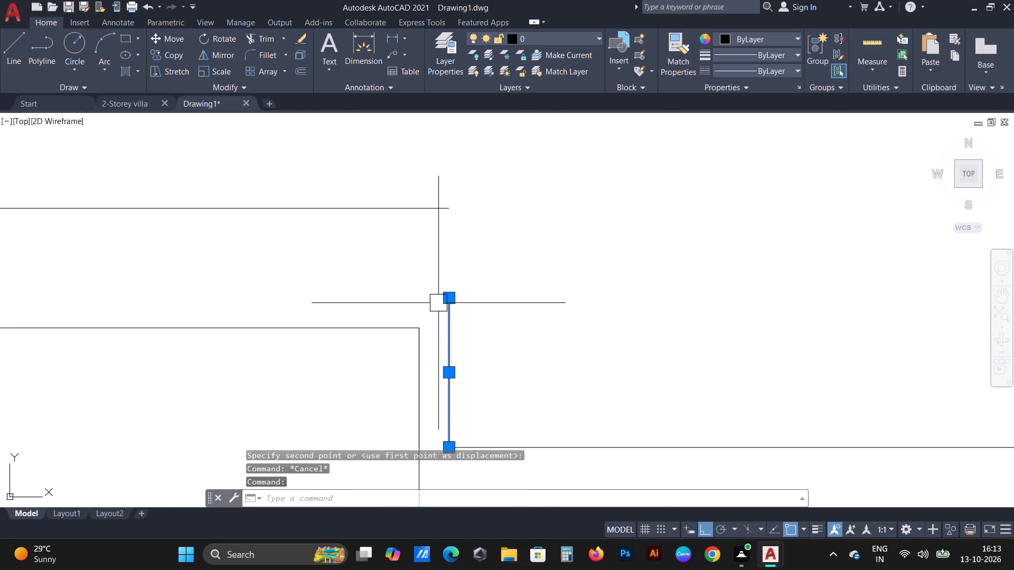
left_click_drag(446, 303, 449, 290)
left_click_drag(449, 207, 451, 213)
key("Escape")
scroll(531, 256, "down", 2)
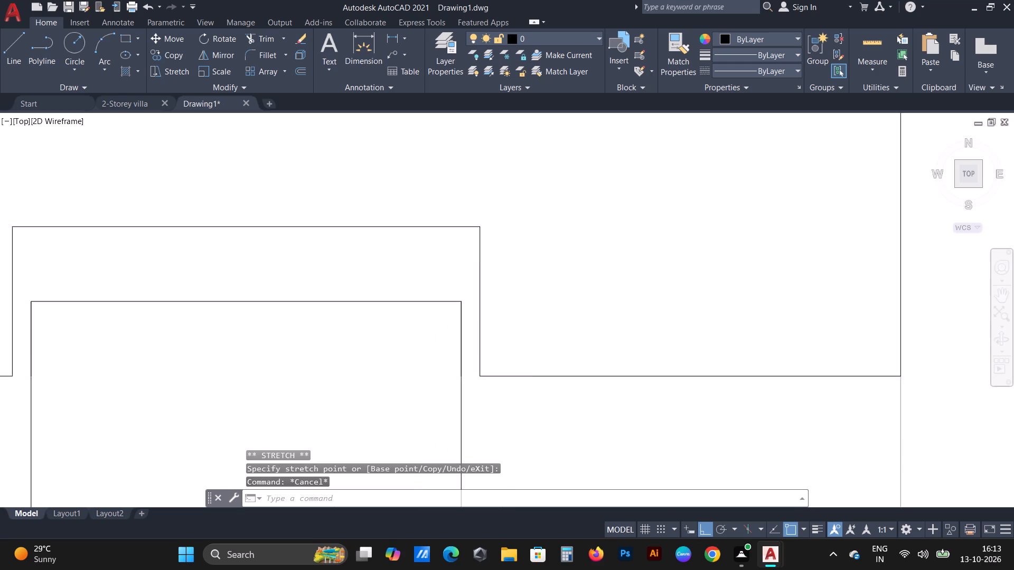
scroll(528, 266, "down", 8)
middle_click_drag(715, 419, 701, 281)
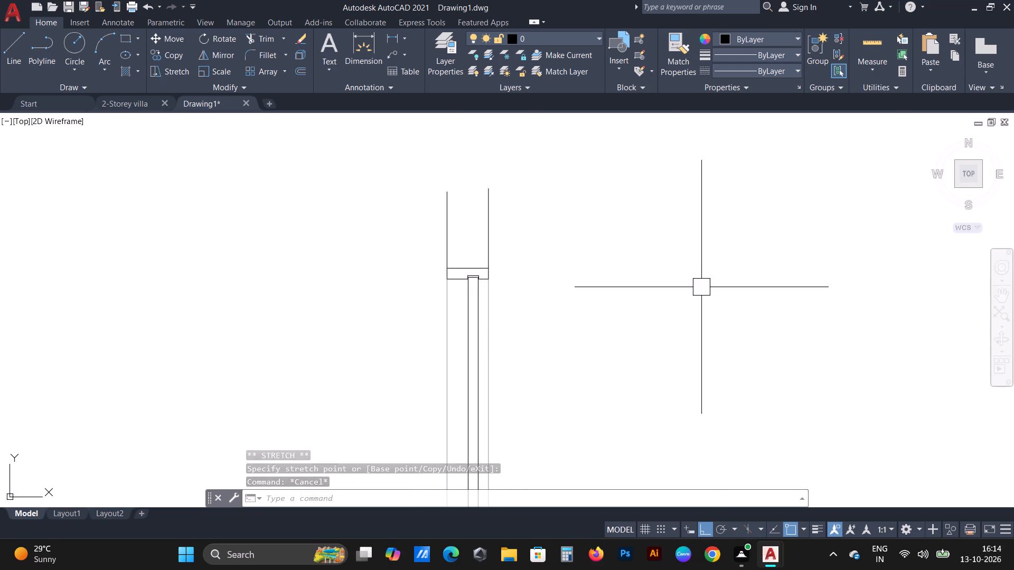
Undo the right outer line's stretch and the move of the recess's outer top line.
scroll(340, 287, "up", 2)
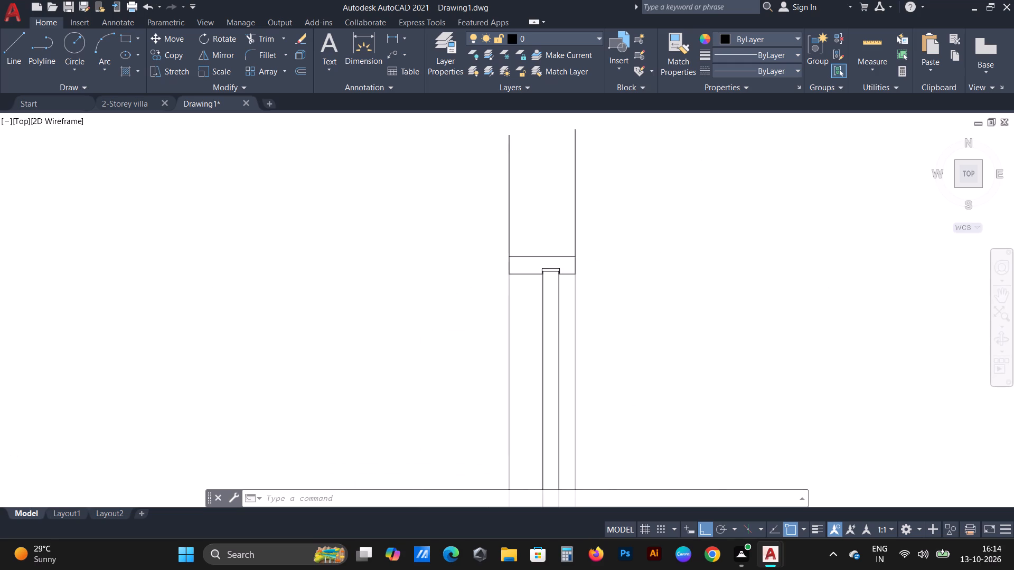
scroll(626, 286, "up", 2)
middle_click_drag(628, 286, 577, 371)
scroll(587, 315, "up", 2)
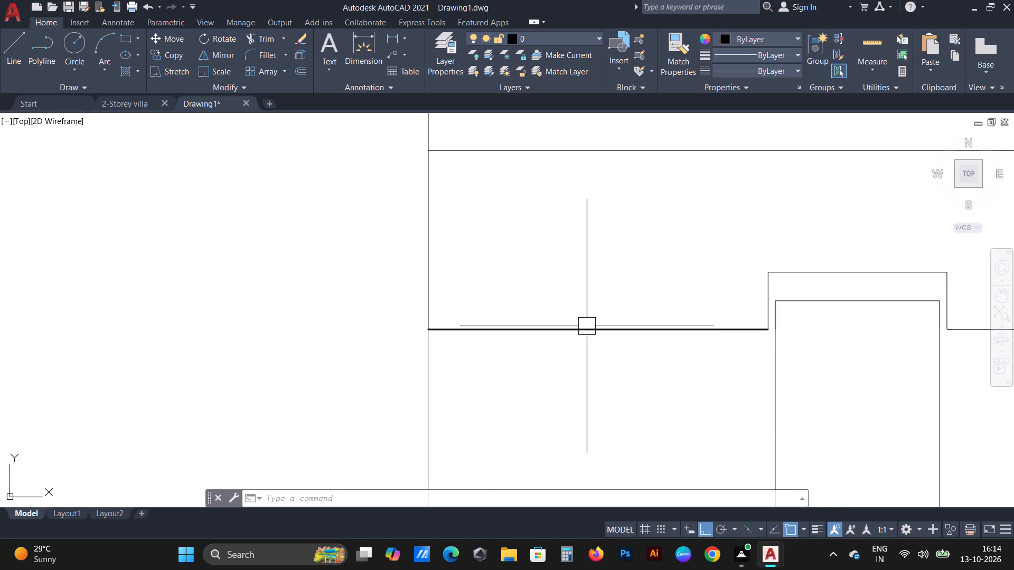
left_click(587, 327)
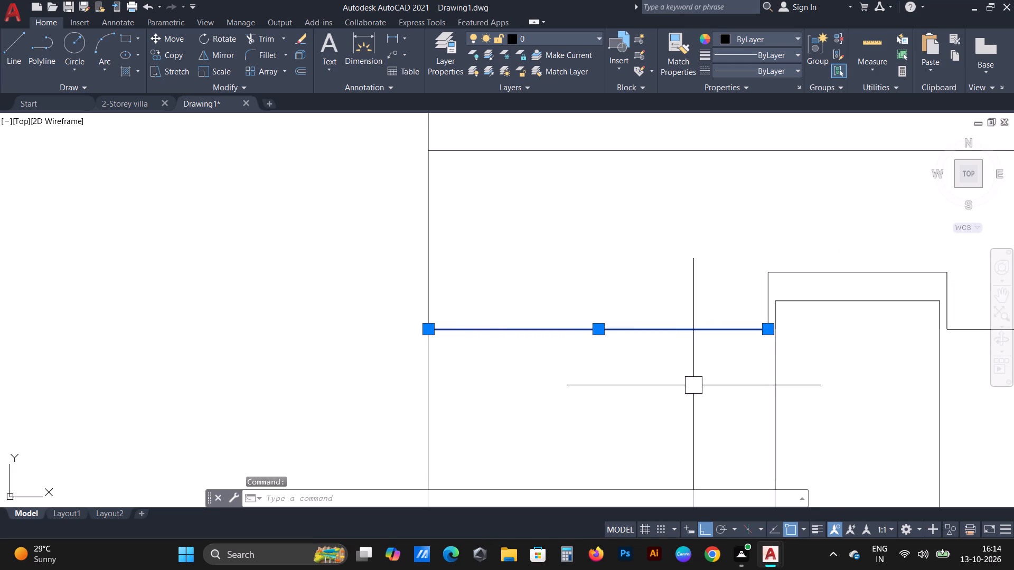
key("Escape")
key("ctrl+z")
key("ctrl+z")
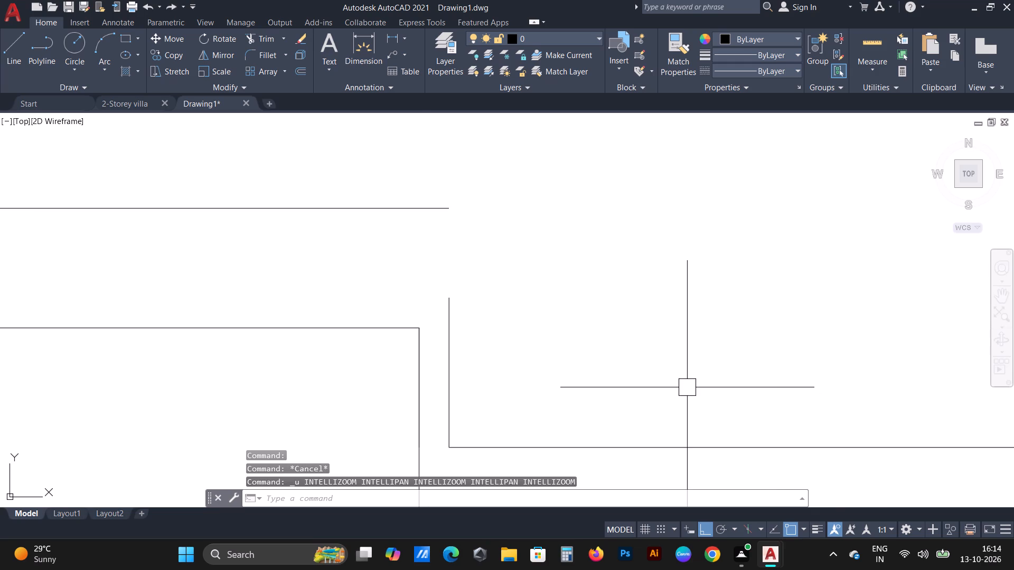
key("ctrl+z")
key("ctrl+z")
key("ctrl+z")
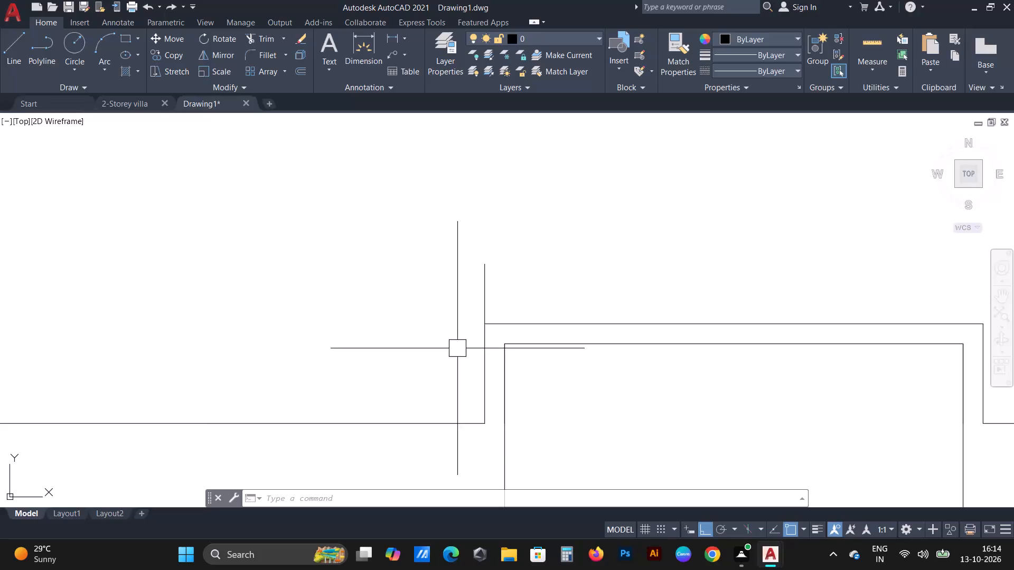
Stretch the bottom end of the recess's left outer line downward by 0.5.
middle_click_drag(427, 385, 511, 211)
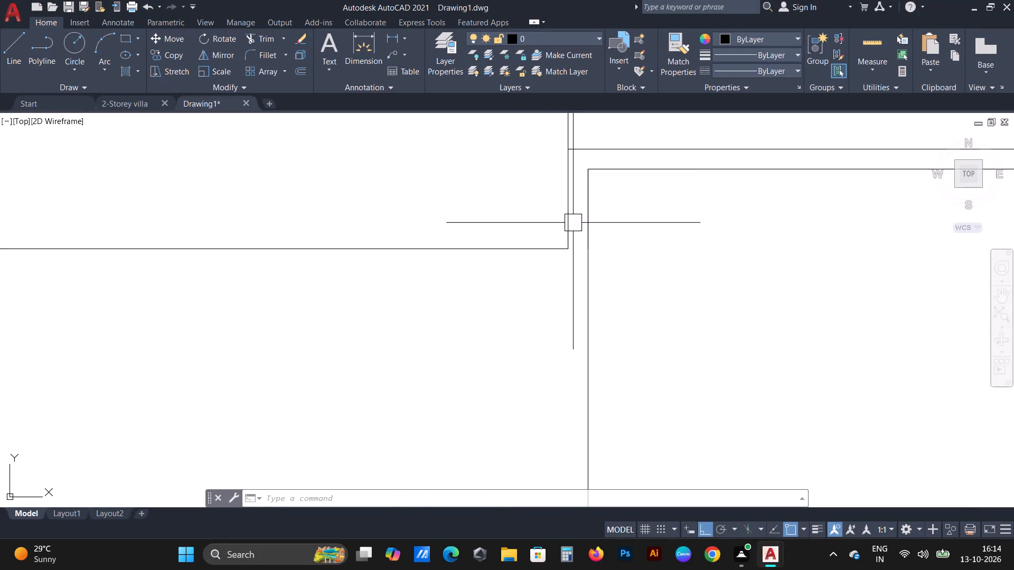
left_click(574, 223)
left_click(568, 247)
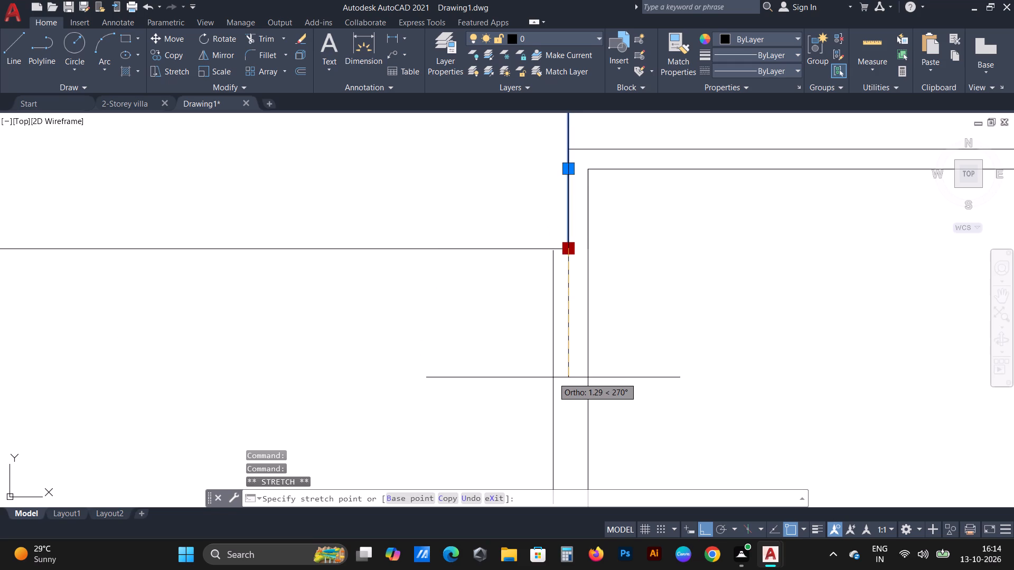
key("period")
key("5")
key("Return")
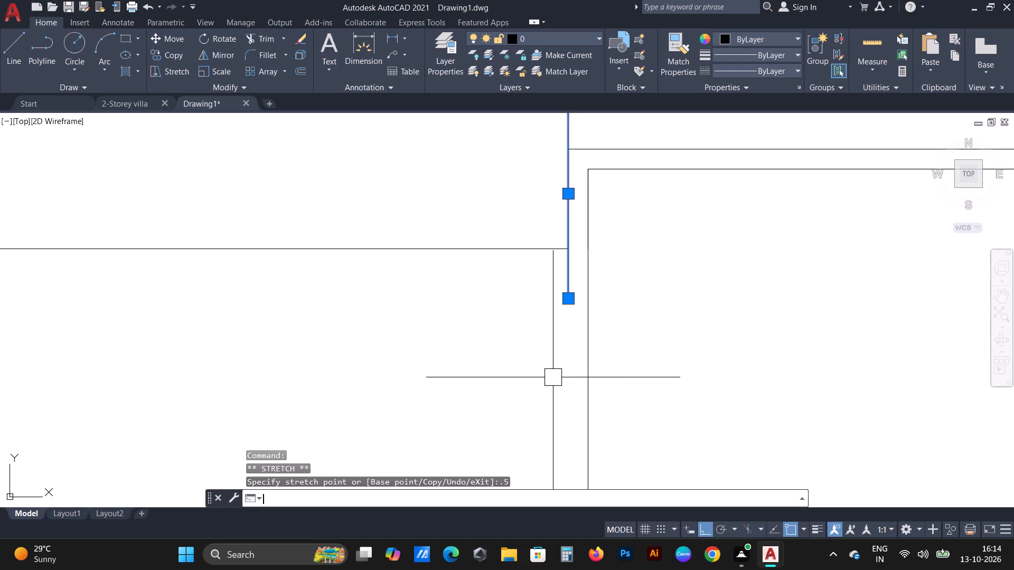
key("Escape")
Move the head block's bottom line left of the recess down to the left outer line's lower end.
left_click(486, 254)
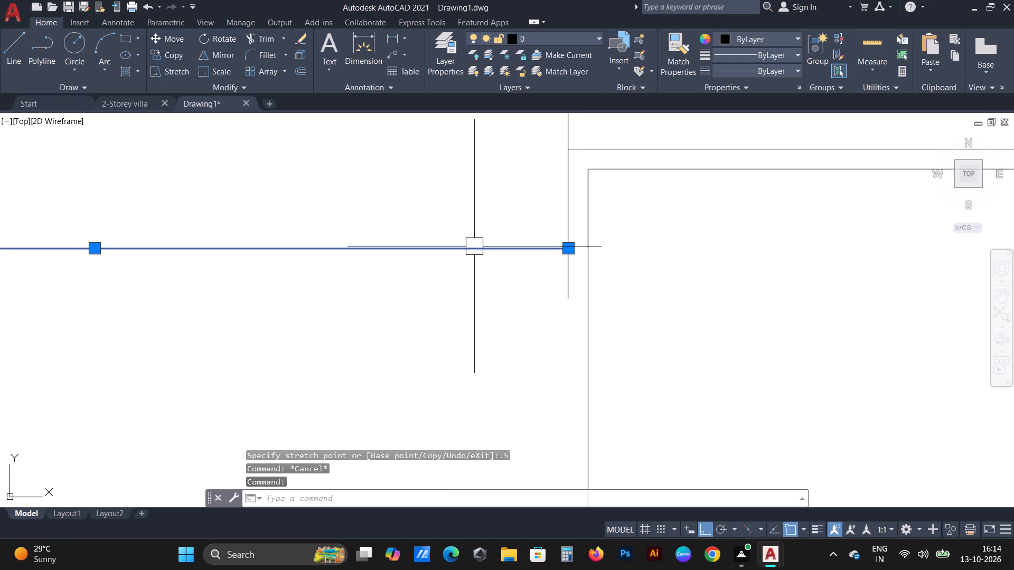
key("m")
key("space")
left_click(571, 245)
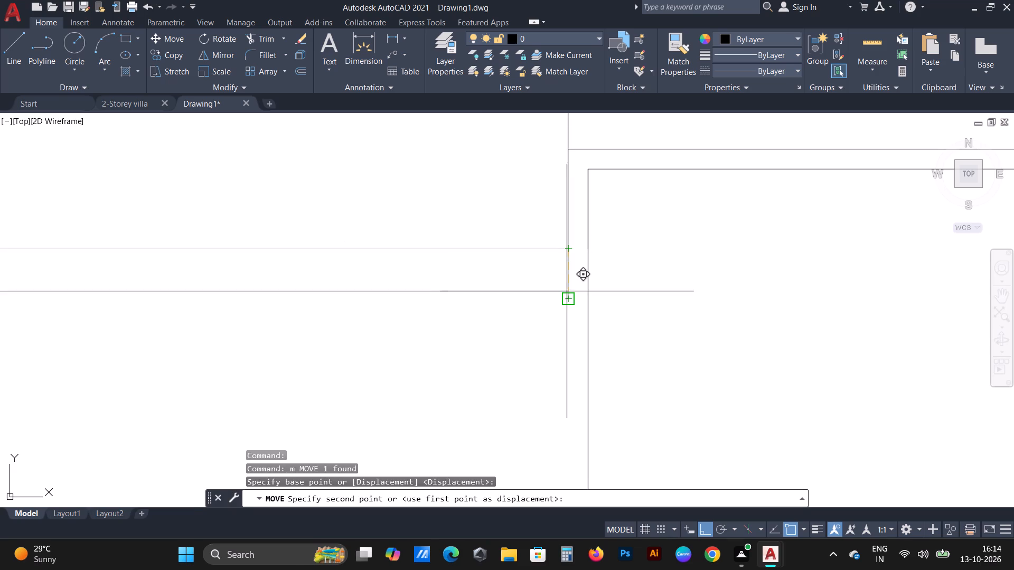
left_click(569, 298)
scroll(534, 327, "down", 3)
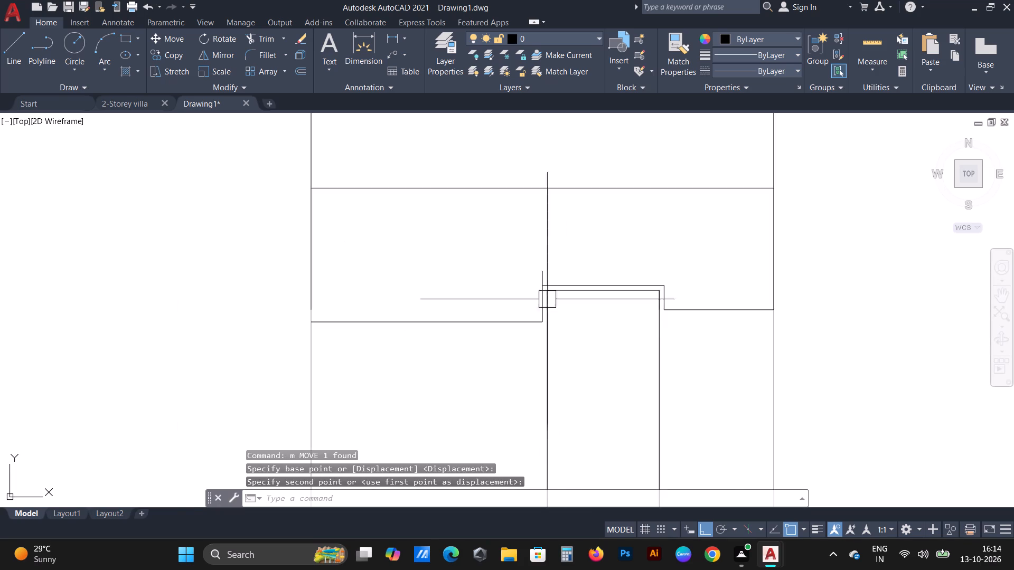
Stretch the top end of the recess's left outer line down to the corner of the outer top line.
scroll(555, 260, "up", 2)
scroll(498, 284, "up", 2)
left_click(538, 324)
left_click(548, 294)
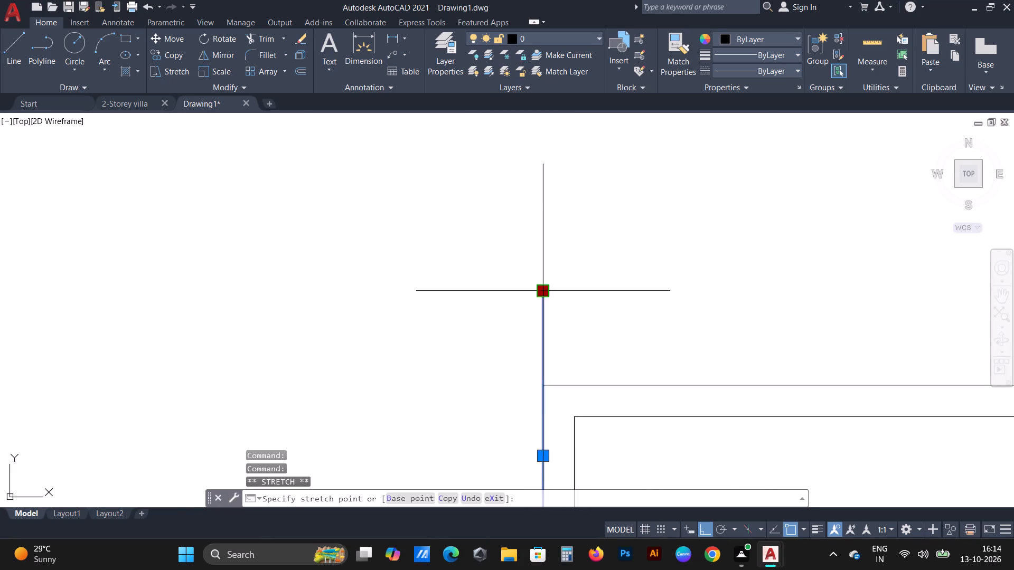
left_click(542, 381)
key("Escape")
scroll(412, 335, "down", 5)
middle_click_drag(534, 402, 525, 328)
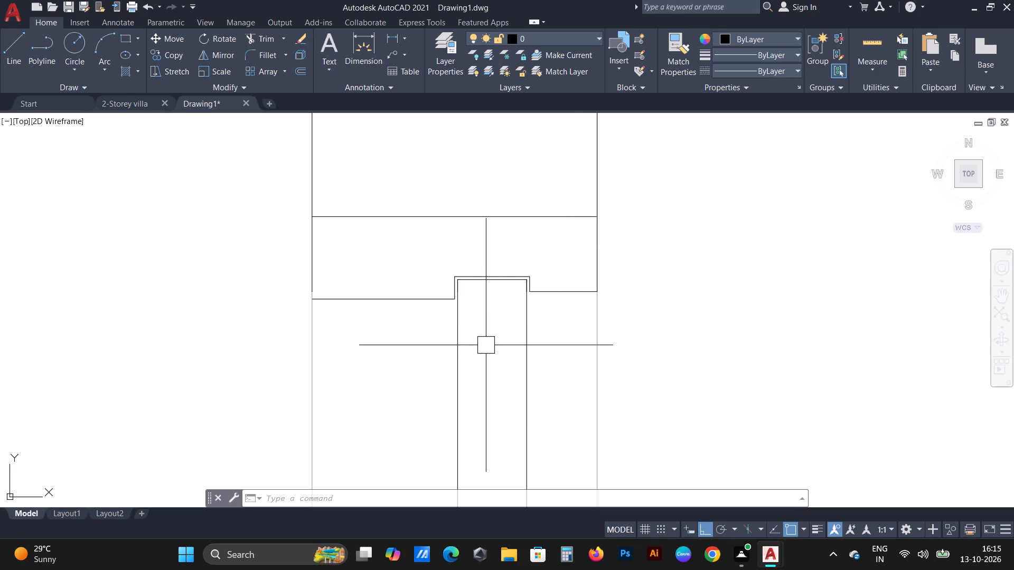
Stretch the bottom end of the recess's right outer line down, slightly past the level of the lowered left bottom line.
scroll(471, 346, "up", 2)
scroll(531, 283, "up", 1)
middle_click_drag(532, 283, 510, 407)
scroll(642, 313, "up", 2)
left_click(632, 206)
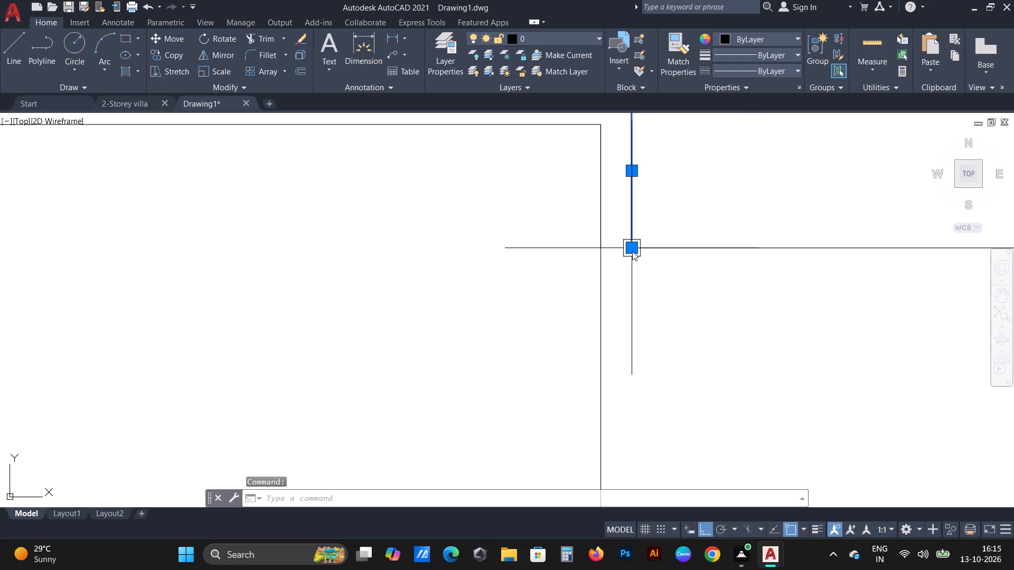
left_click(632, 251)
scroll(635, 273, "down", 2)
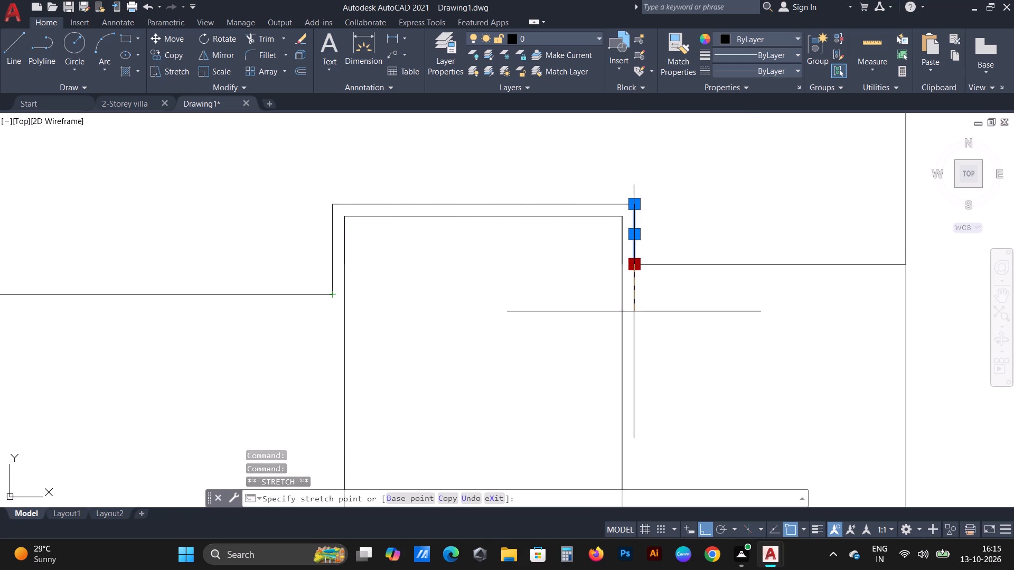
scroll(636, 307, "up", 1)
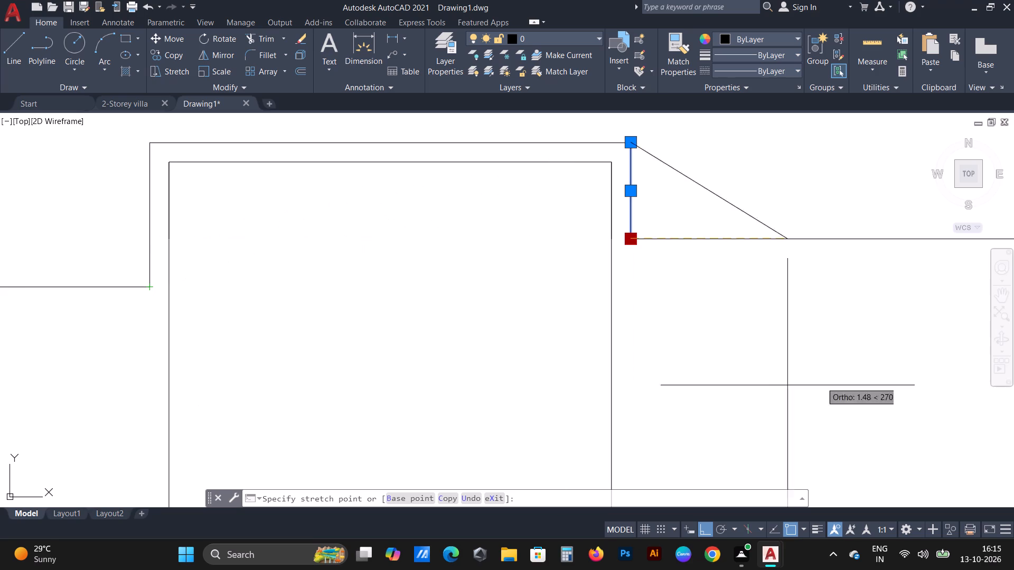
left_click(701, 312)
key("Escape")
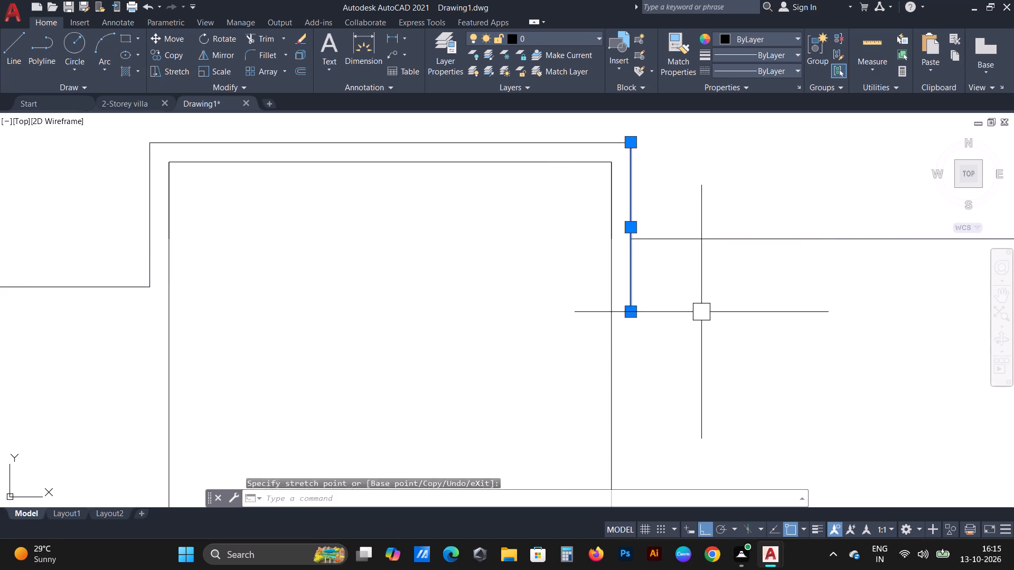
key("space")
key("Escape")
key("Escape")
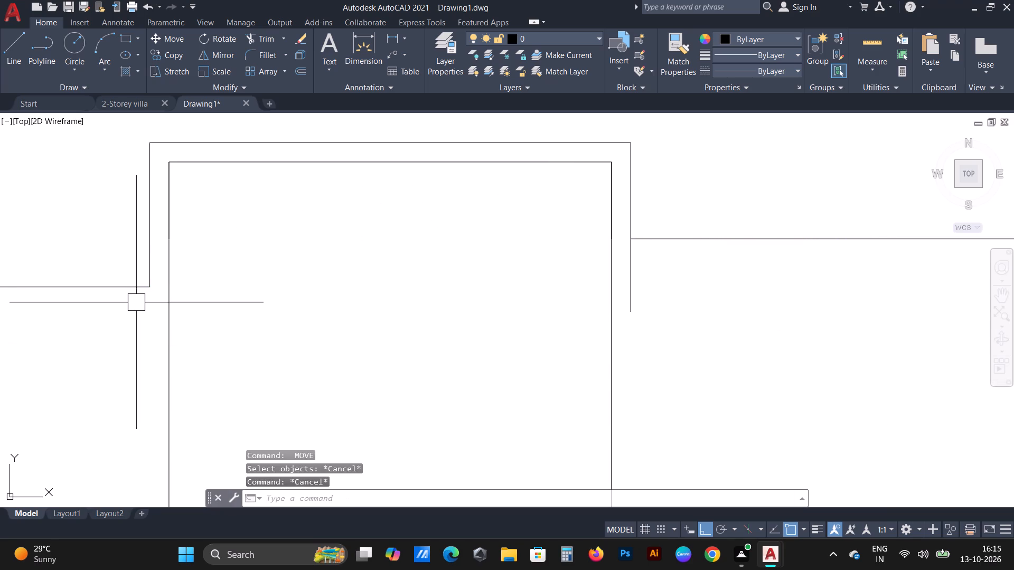
Stretch the inner end of the lowered left bottom line across the recess to the right outer line.
left_click(126, 291)
left_click(149, 289)
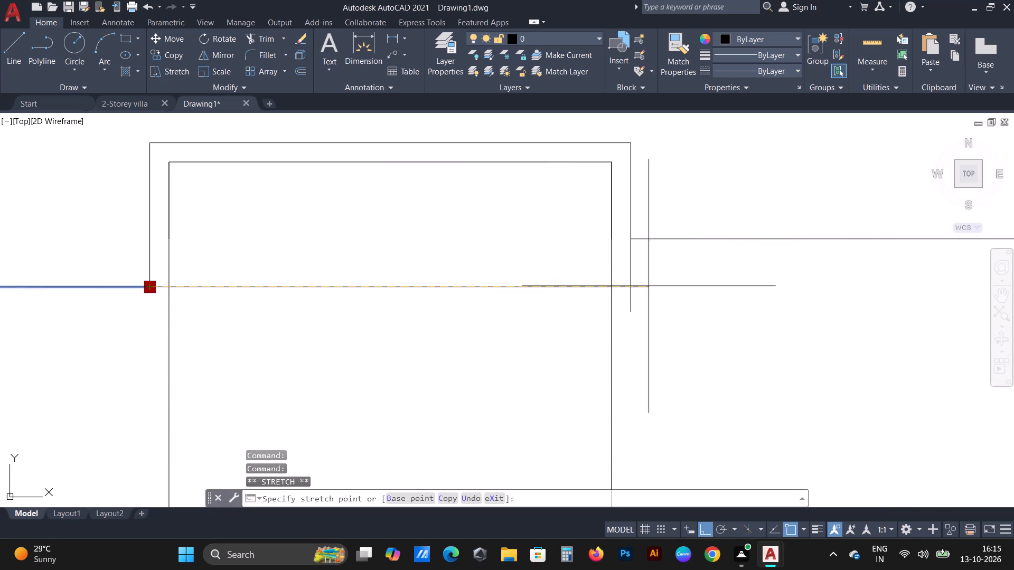
left_click(627, 292)
key("Escape")
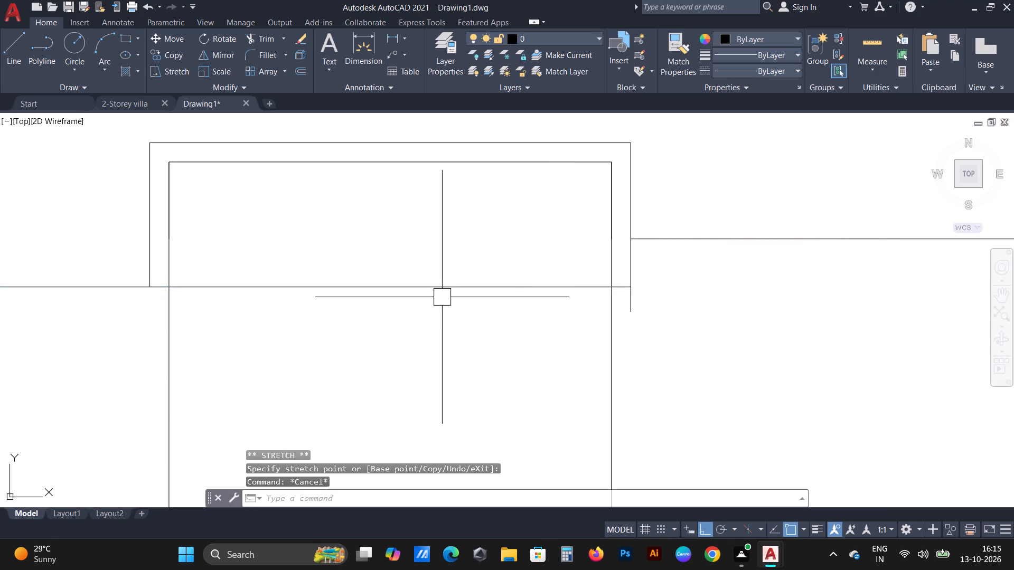
Stretch the bottom end of the recess's right outer line up to the end of the extended bottom line.
scroll(621, 292, "up", 2)
left_click(634, 307)
left_click_drag(638, 347, 638, 341)
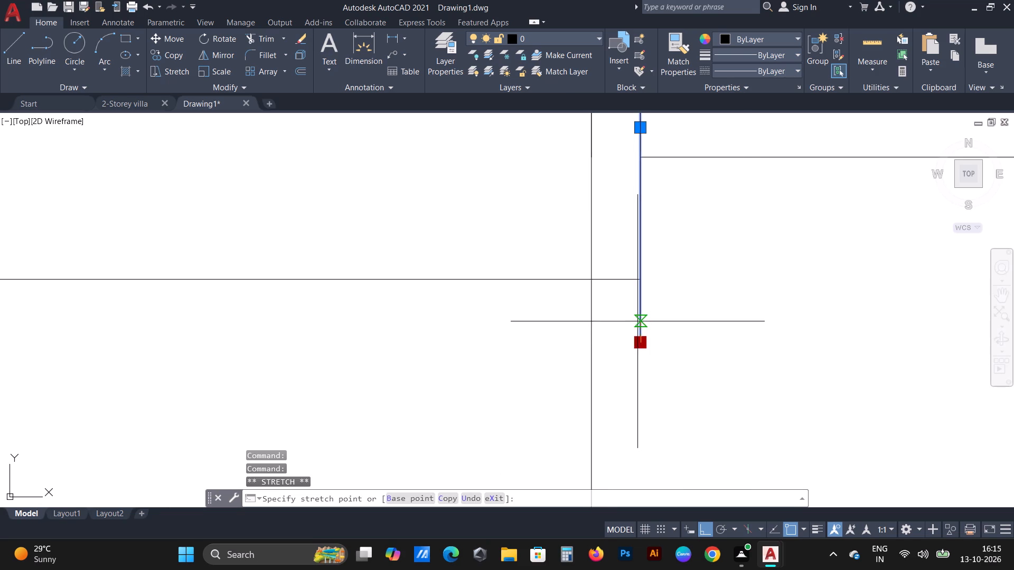
left_click(639, 284)
key("Escape")
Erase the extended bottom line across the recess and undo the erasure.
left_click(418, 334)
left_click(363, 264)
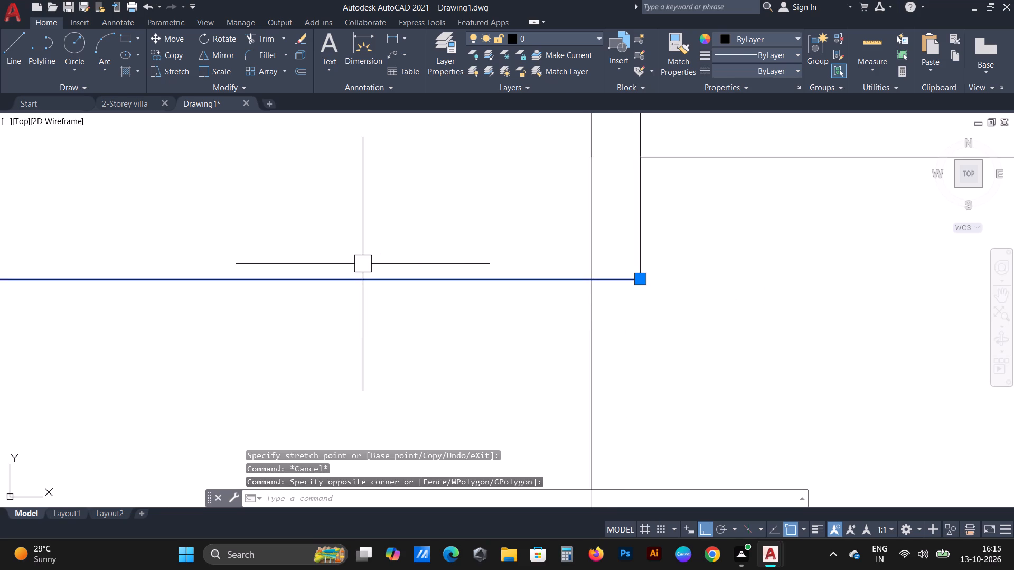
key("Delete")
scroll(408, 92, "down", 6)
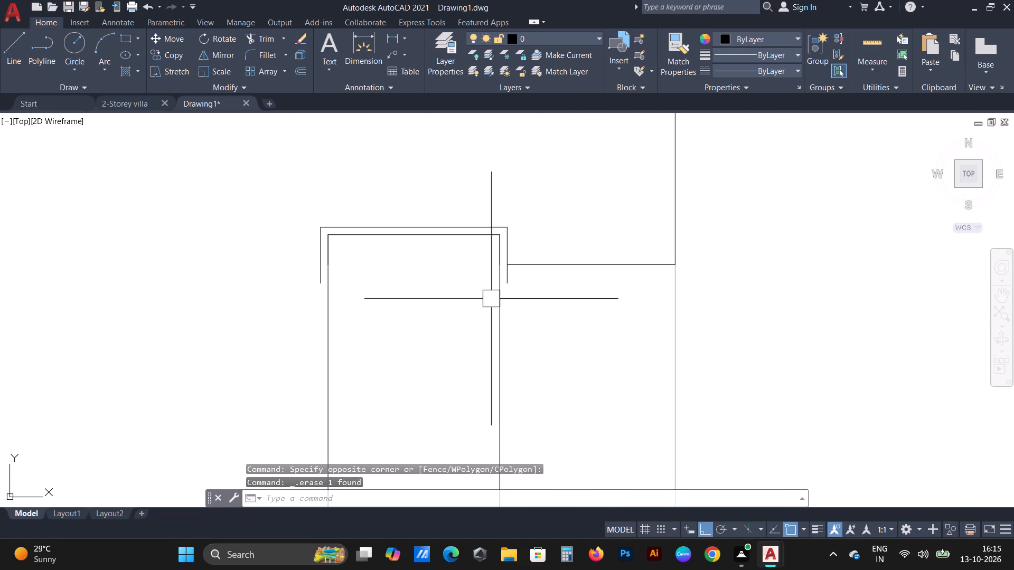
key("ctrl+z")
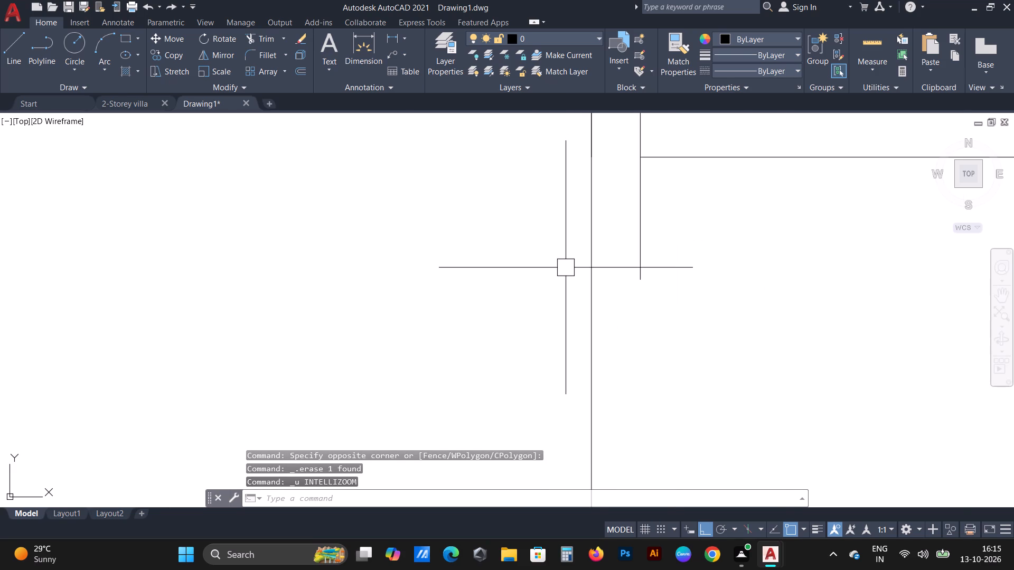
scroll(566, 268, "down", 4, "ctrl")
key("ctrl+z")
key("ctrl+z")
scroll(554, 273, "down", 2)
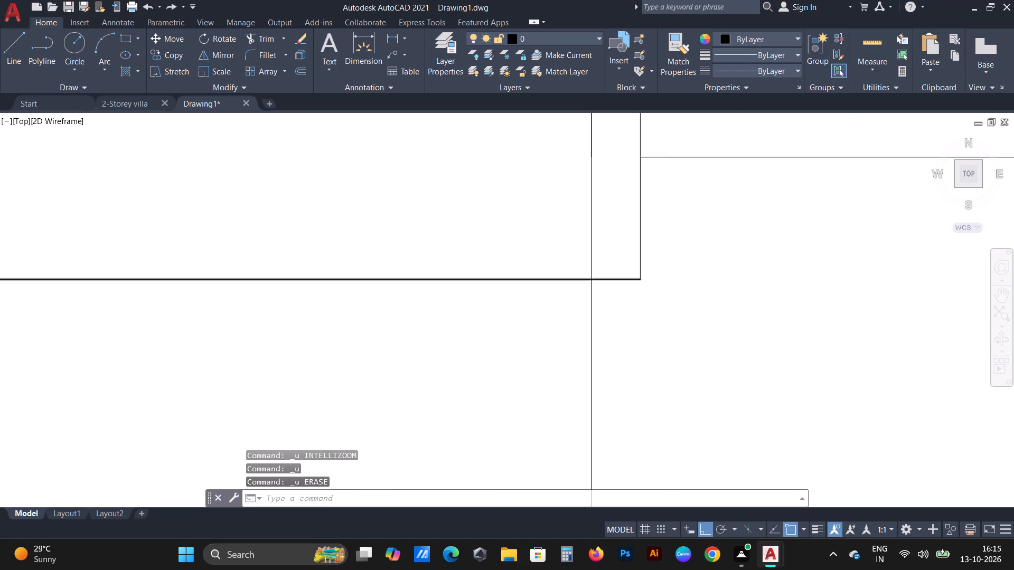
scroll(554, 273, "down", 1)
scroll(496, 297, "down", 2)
Stretch the inner end of the left bottom line back from the recess's right outer line to the door leaf's left line.
left_click(456, 289)
scroll(456, 289, "up", 2)
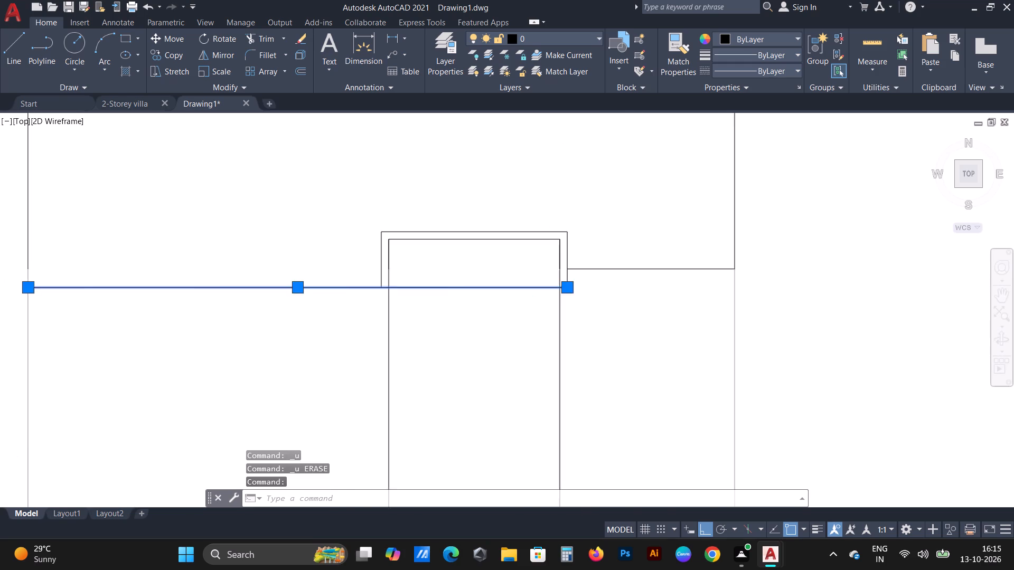
left_click(637, 286)
key("Escape")
left_click(518, 290)
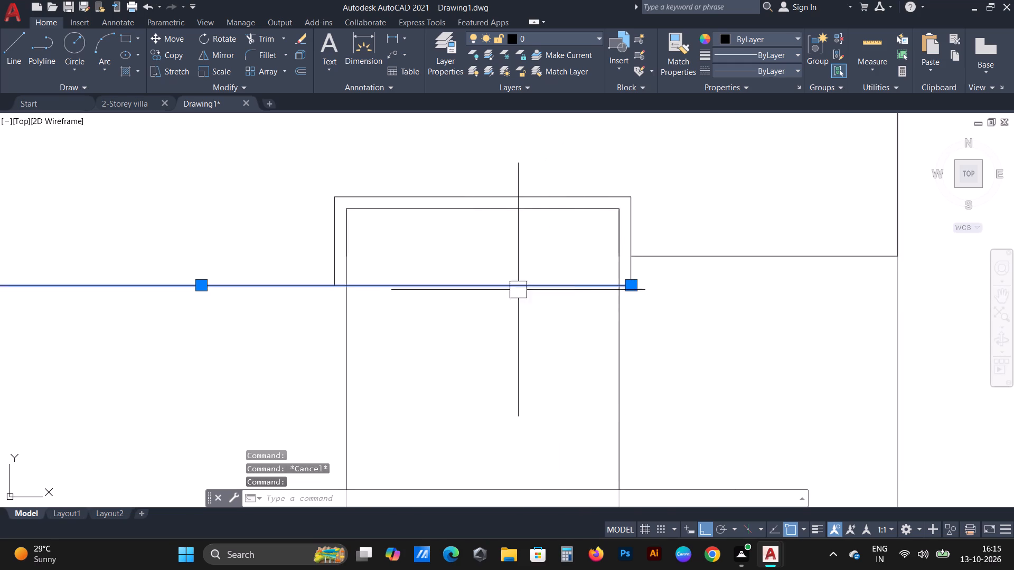
left_click(631, 287)
scroll(306, 276, "up", 2)
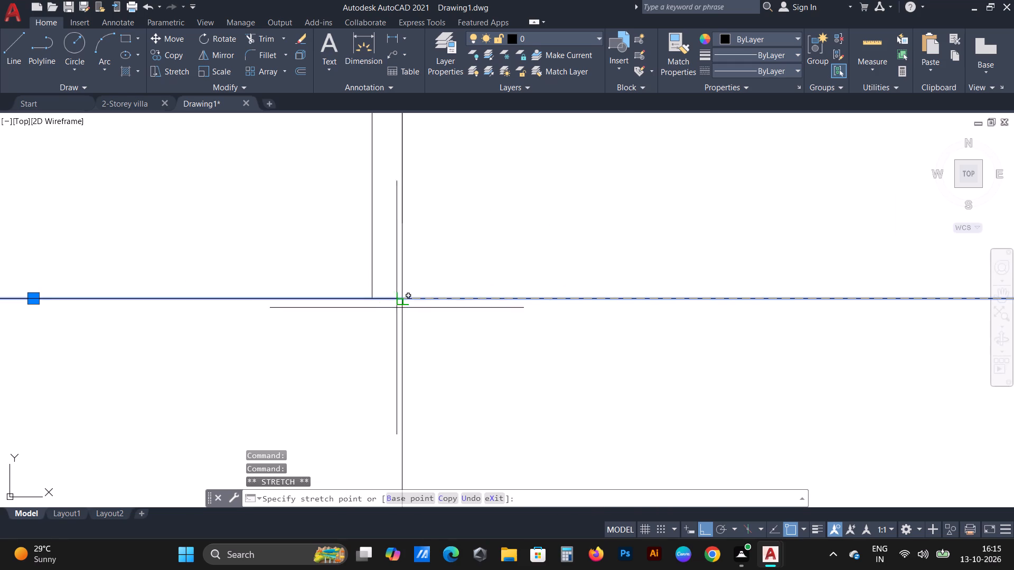
left_click(399, 299)
scroll(257, 334, "down", 3)
key("Escape")
Move the frame head's right bottom line down to the bottom end of the recess's right outer line.
left_click(509, 308)
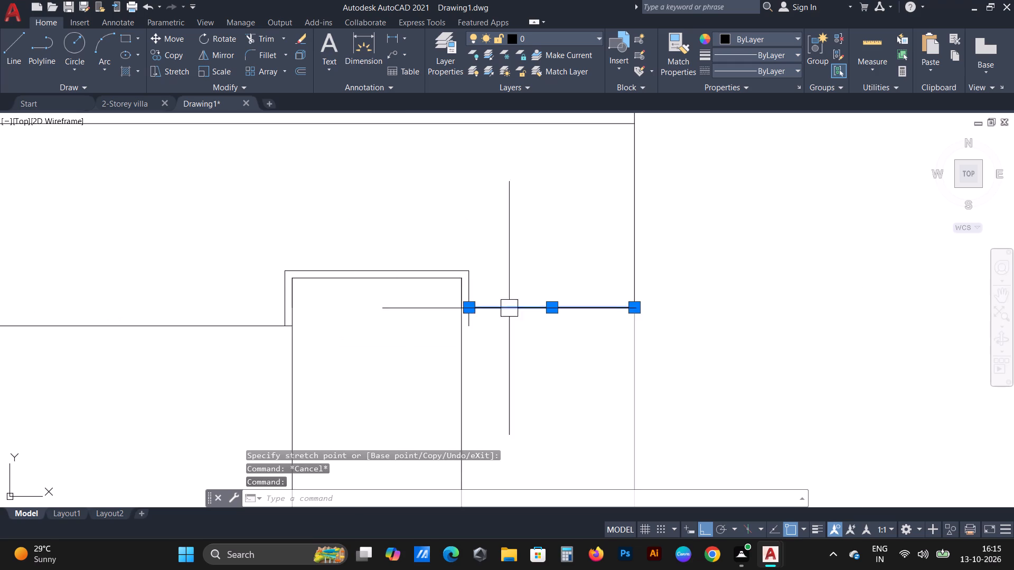
scroll(472, 308, "up", 3)
type("m")
key("space")
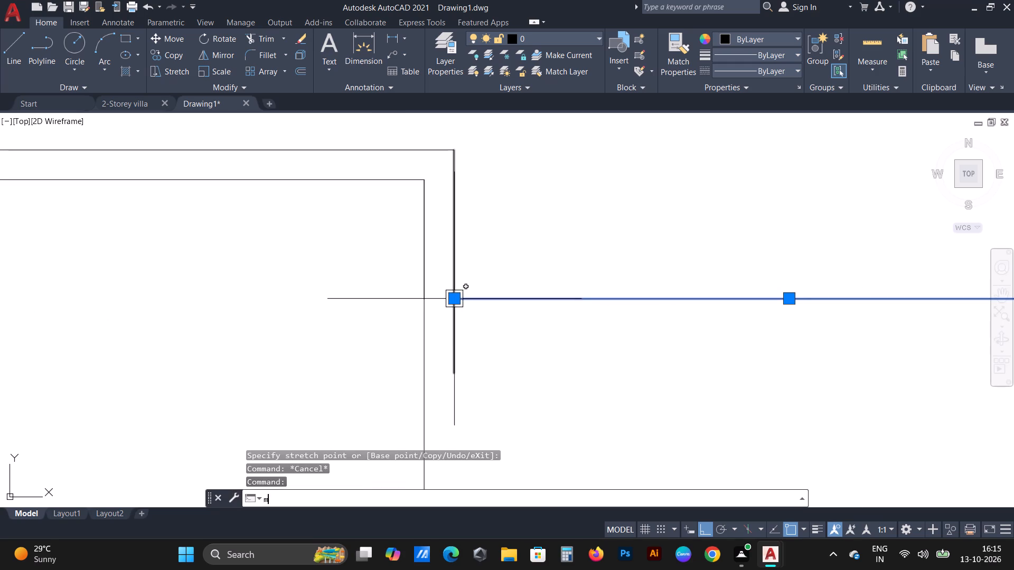
left_click(455, 294)
left_click(457, 376)
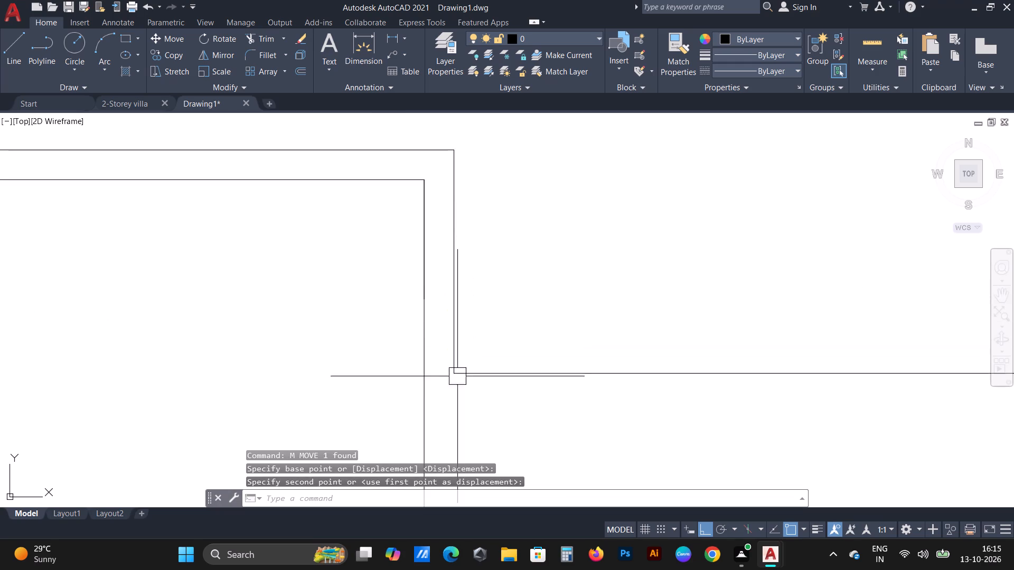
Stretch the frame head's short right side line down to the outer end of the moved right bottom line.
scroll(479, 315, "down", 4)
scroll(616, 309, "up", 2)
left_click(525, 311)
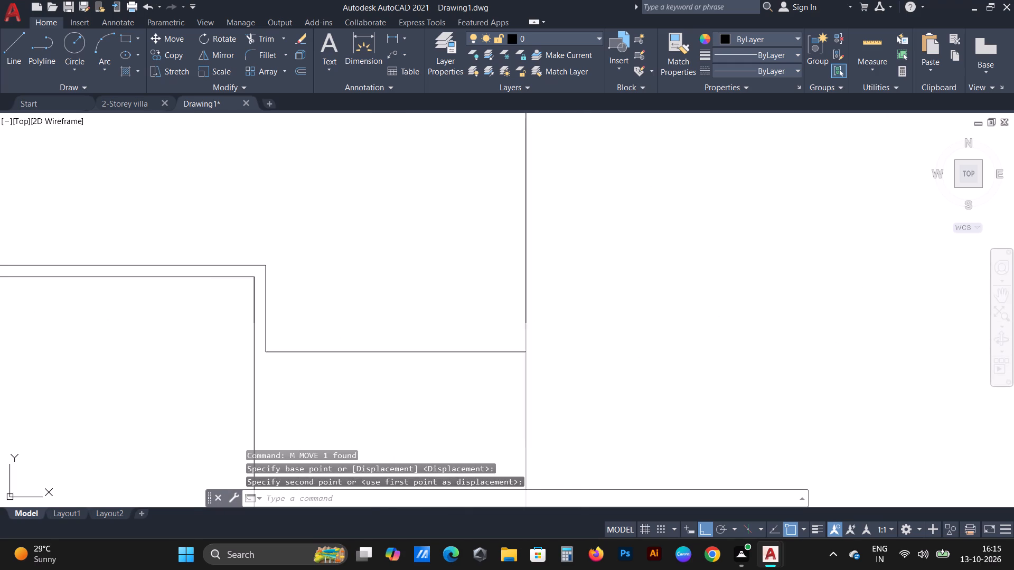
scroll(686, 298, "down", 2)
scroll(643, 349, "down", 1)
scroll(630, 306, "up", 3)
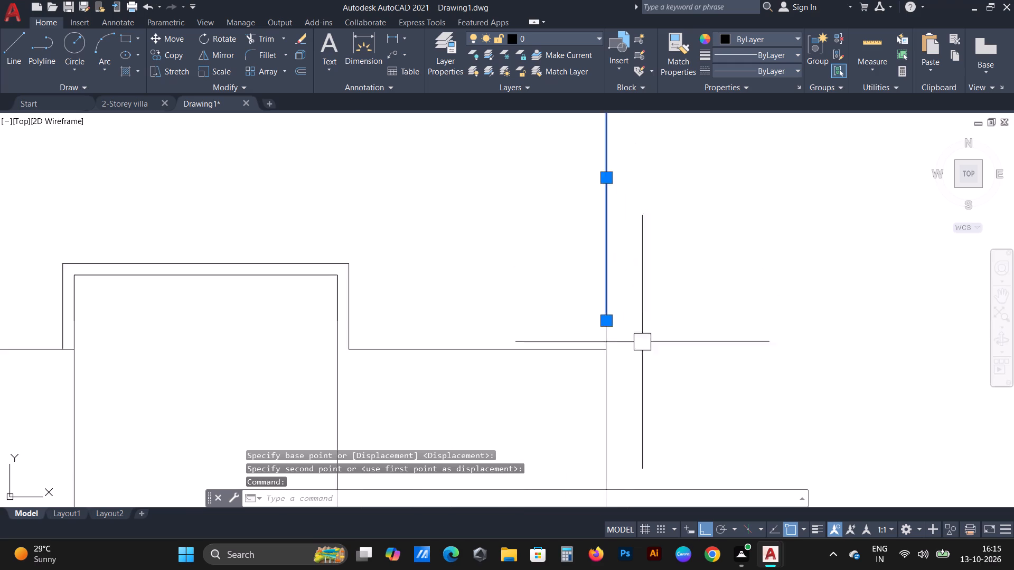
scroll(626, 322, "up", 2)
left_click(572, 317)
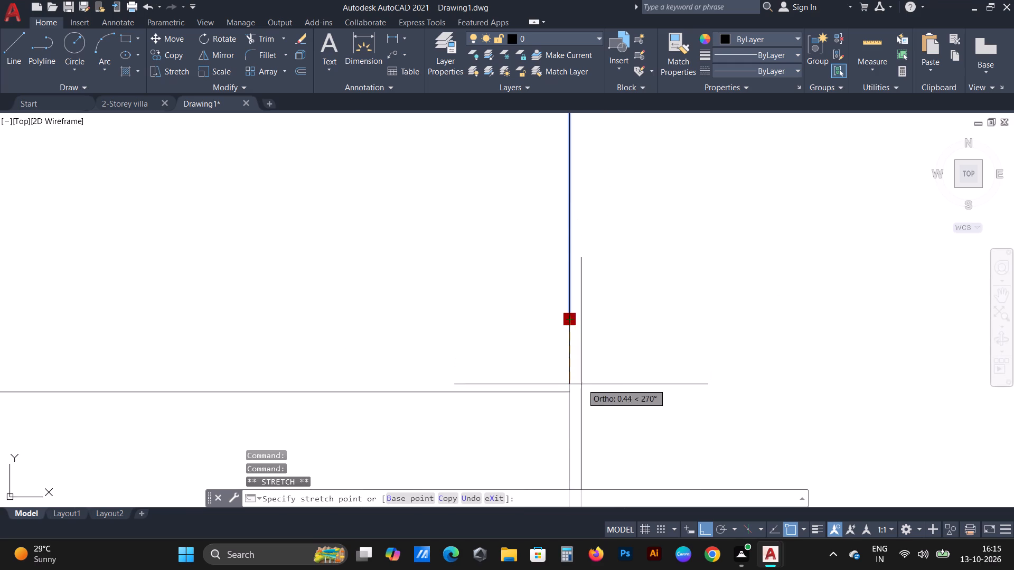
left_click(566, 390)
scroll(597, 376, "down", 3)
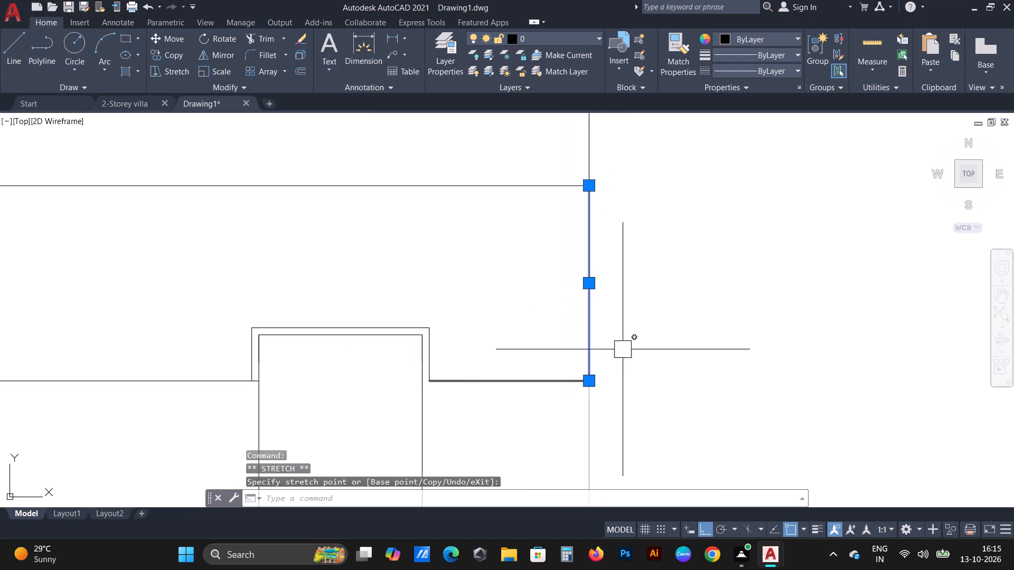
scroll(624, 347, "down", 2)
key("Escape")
Erase the short right and left side lines of the frame head.
scroll(621, 334, "up", 1)
left_click(592, 299)
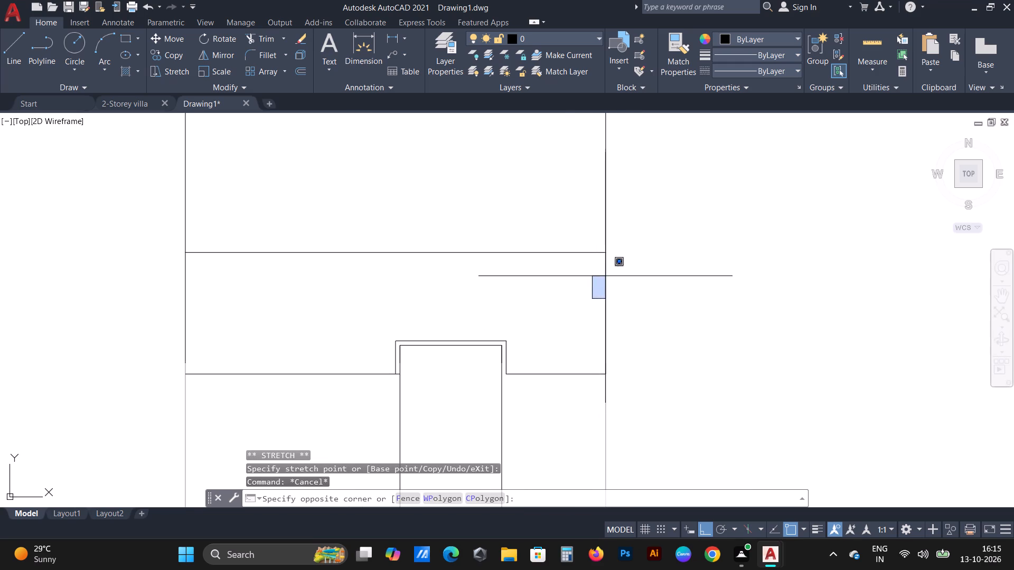
left_click(605, 276)
left_click(606, 272)
scroll(599, 273, "down", 1)
key("Escape")
scroll(682, 291, "down", 3)
middle_click_drag(694, 302, 387, 268)
scroll(336, 223, "up", 3)
left_click(384, 332)
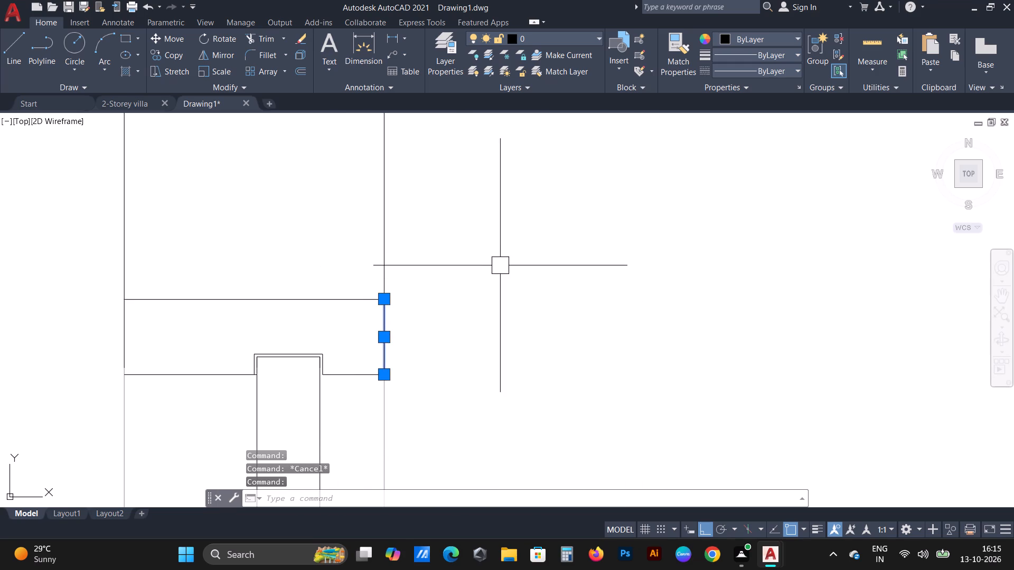
key("Delete")
left_click(121, 340)
key("Delete")
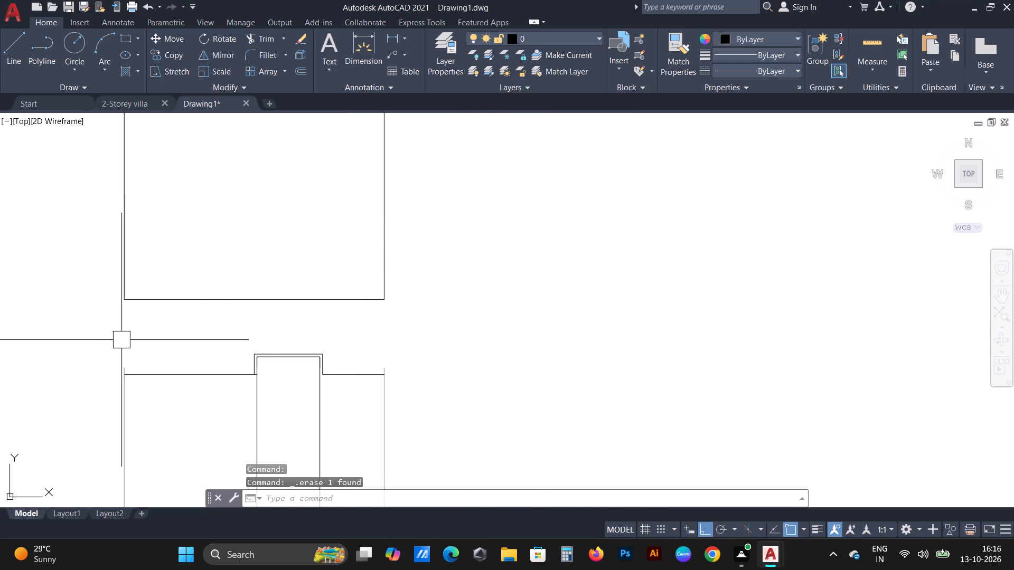
Stretch the left wall line down to the outer end of the frame head's left bottom line.
left_click(127, 232)
left_click(120, 298)
scroll(123, 407, "up", 2)
left_click(126, 330)
scroll(186, 330, "down", 3)
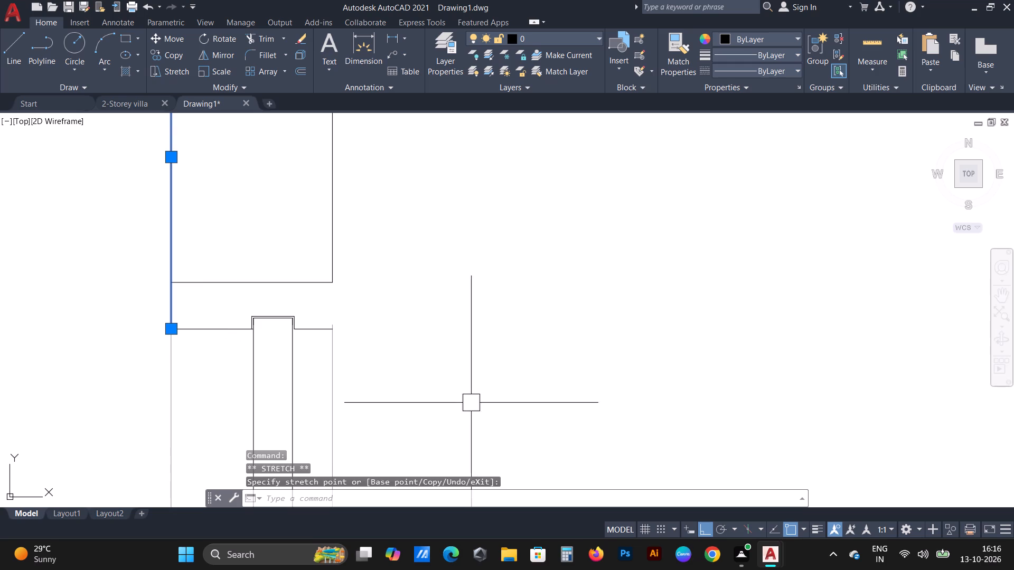
key("Escape")
Stretch the right wall line down to the outer end of the frame head's right bottom line.
scroll(293, 330, "up", 3)
middle_click_drag(396, 274, 639, 292)
scroll(639, 292, "down", 2)
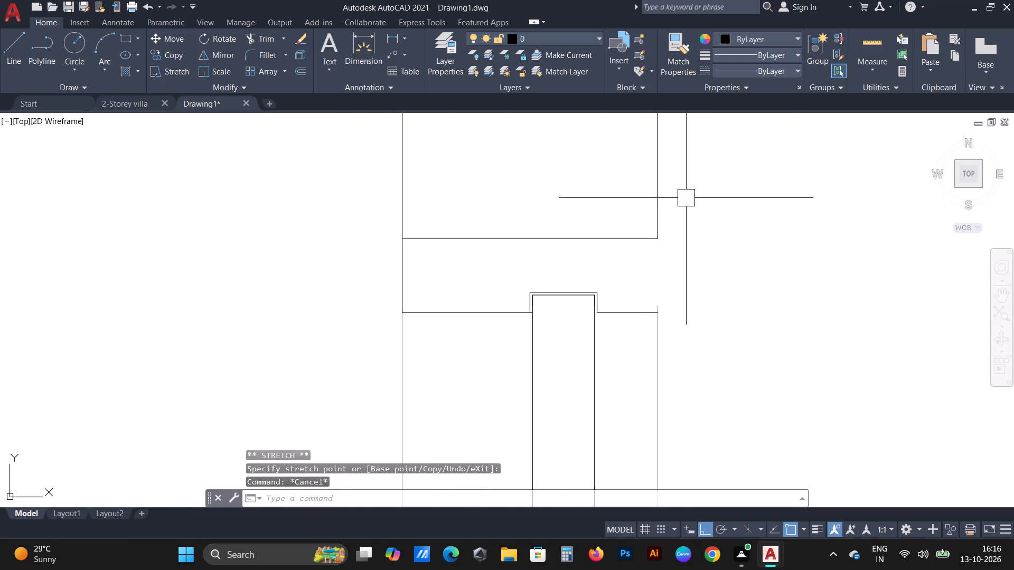
left_click(659, 178)
left_click(658, 242)
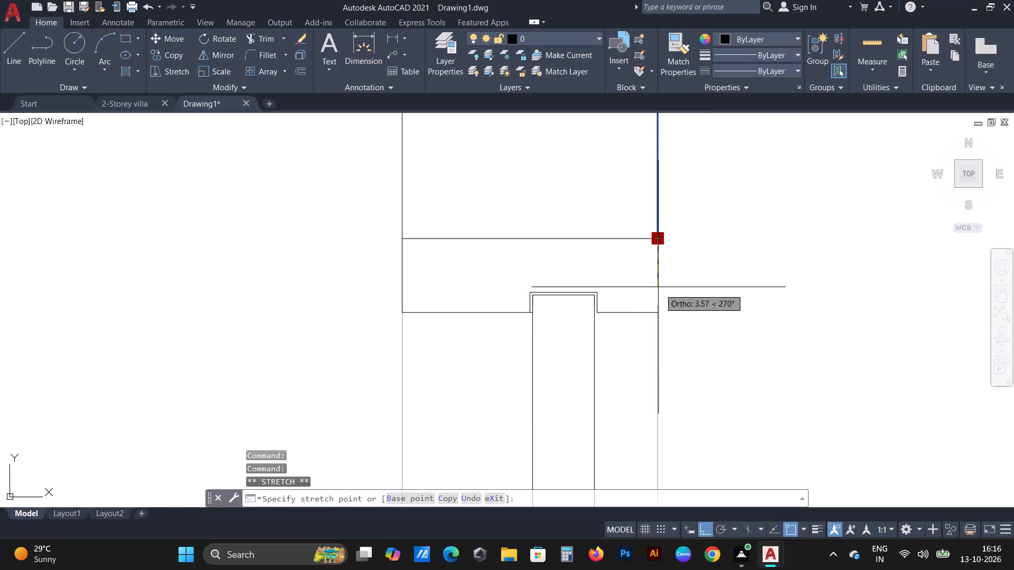
left_click(654, 310)
key("Escape")
Move the frame head's left bottom line down by 1.
scroll(451, 318, "down", 3)
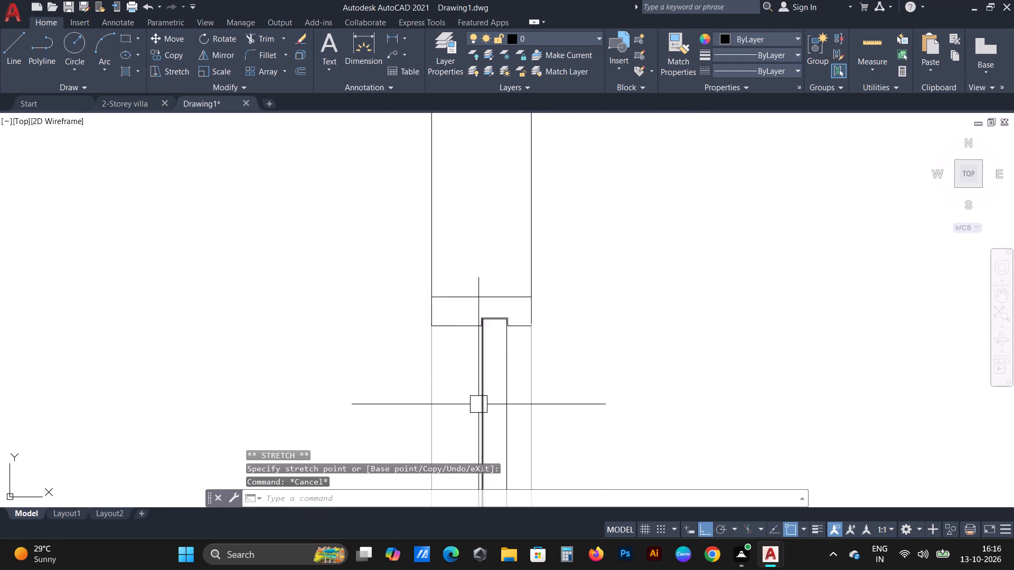
scroll(450, 338, "up", 3)
scroll(498, 286, "up", 2)
left_click(497, 286)
left_click(481, 325)
middle_click_drag(288, 326, 482, 307)
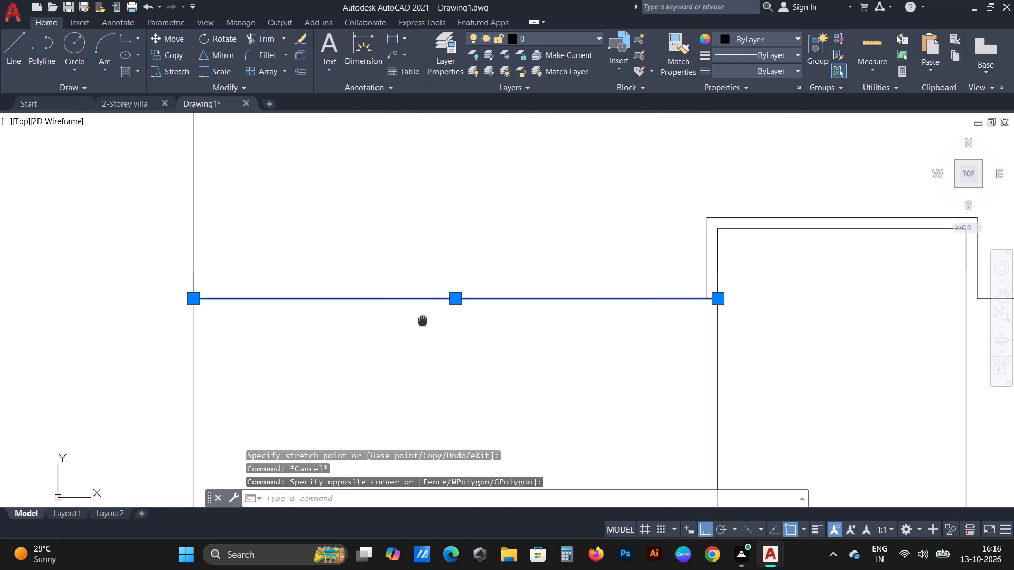
middle_click_drag(482, 307, 498, 304)
key("m")
key("space")
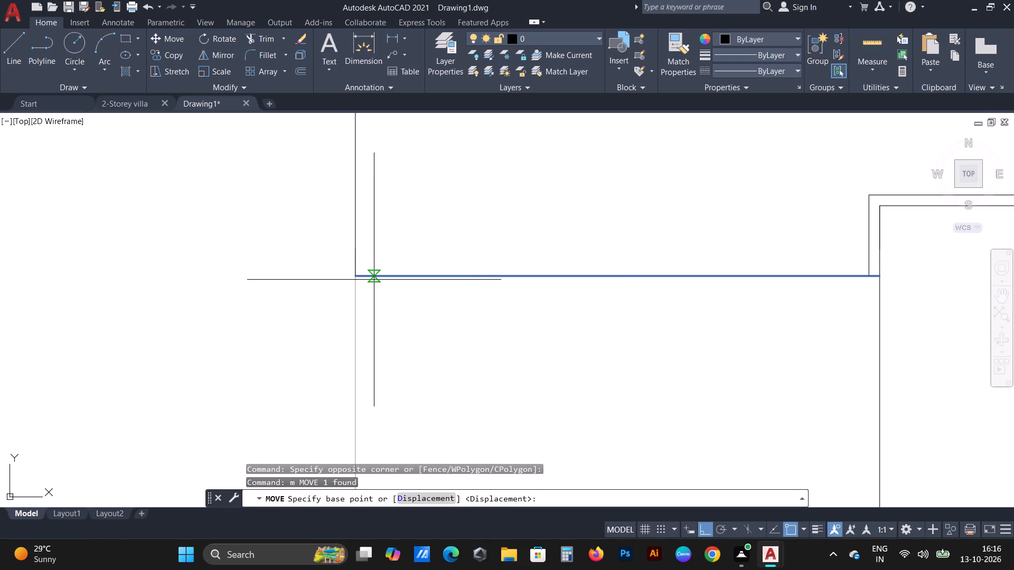
left_click(360, 279)
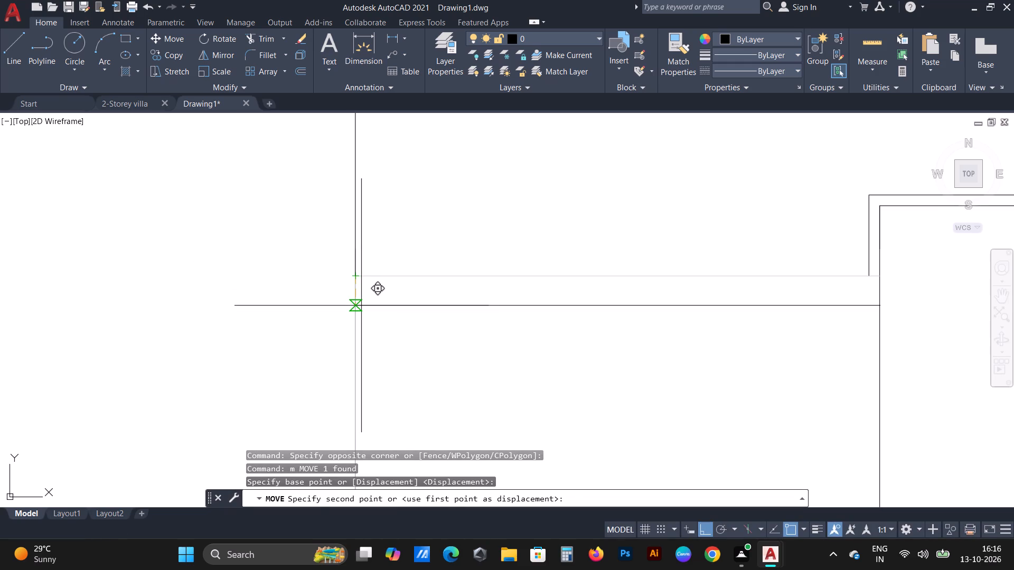
key("1")
key("space")
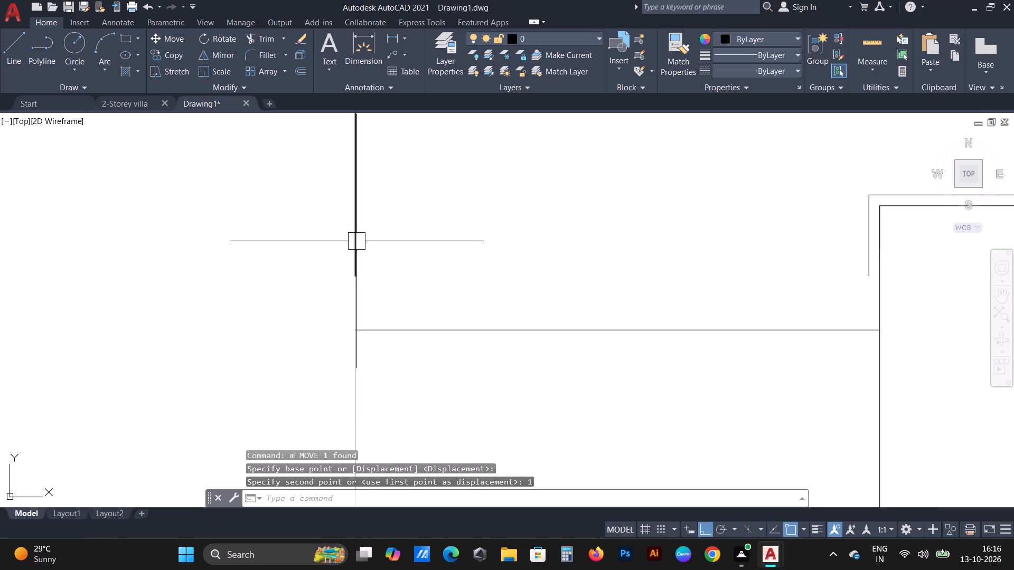
Stretch the left wall line's lower end down to the outer end of the moved left bottom line.
left_click(356, 241)
left_click(355, 276)
left_click(353, 326)
key("Escape")
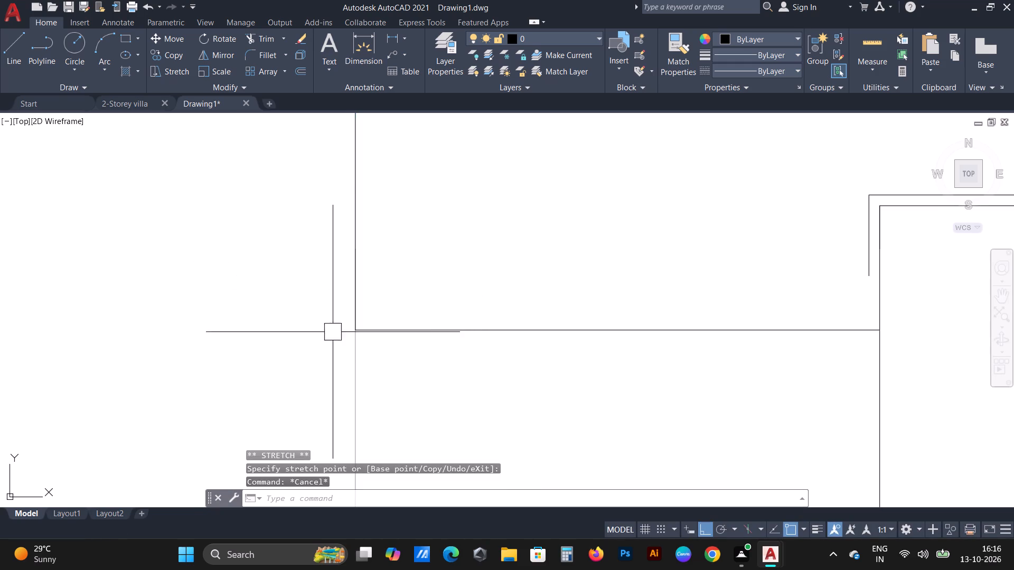
Stretch the bottom end of the recess's left outer line down to the moved left bottom line.
scroll(892, 264, "up", 1)
left_click(850, 268)
left_click(849, 275)
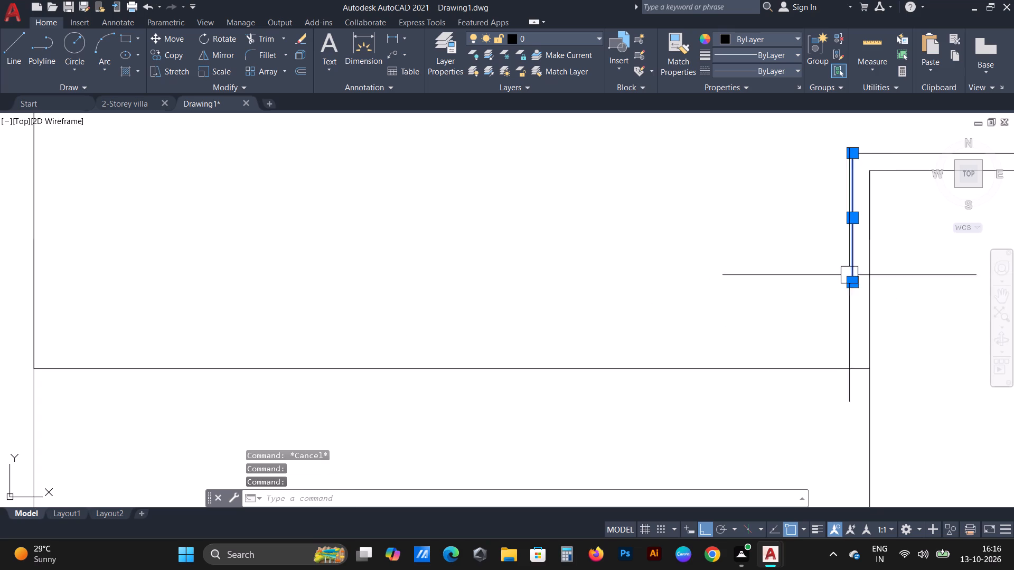
left_click(852, 283)
left_click(850, 364)
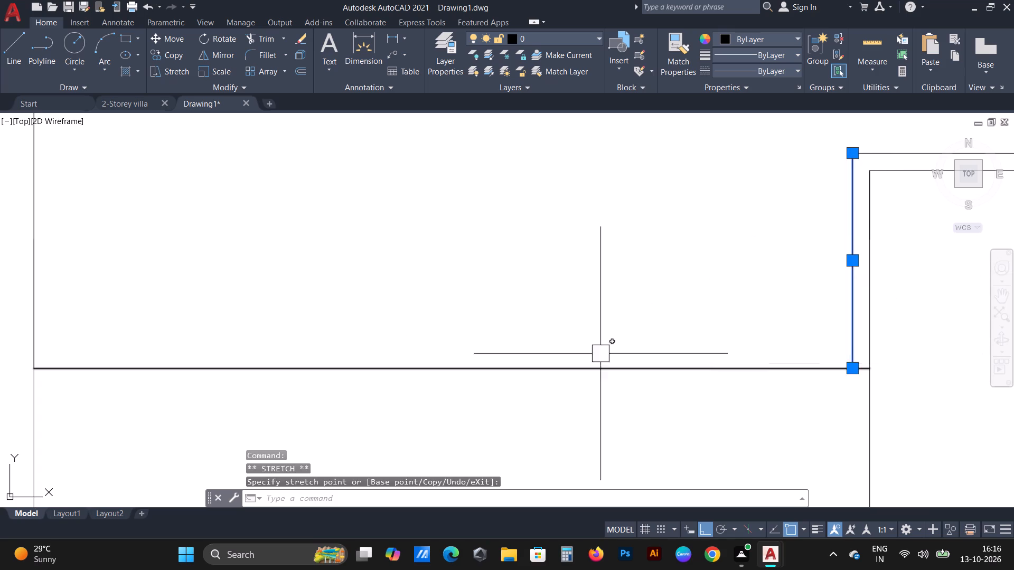
scroll(566, 351, "down", 4)
key("Escape")
Stretch the inner end of the left bottom line back to the bottom end of the recess's left outer line.
scroll(766, 359, "up", 1)
middle_click_drag(737, 359, 614, 361)
scroll(539, 337, "up", 2)
left_click(536, 321)
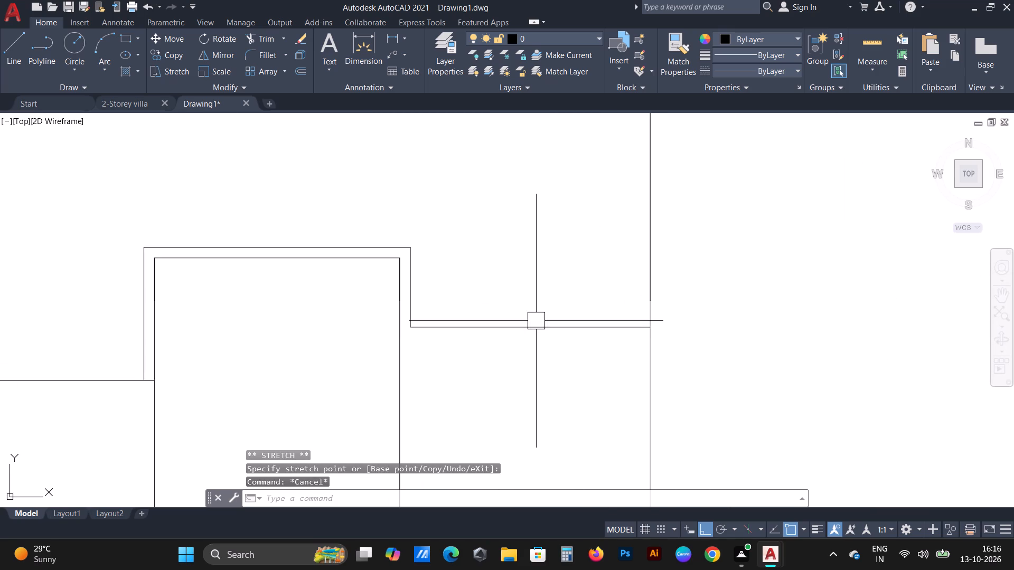
scroll(0, 347, "up", 1)
key("Escape")
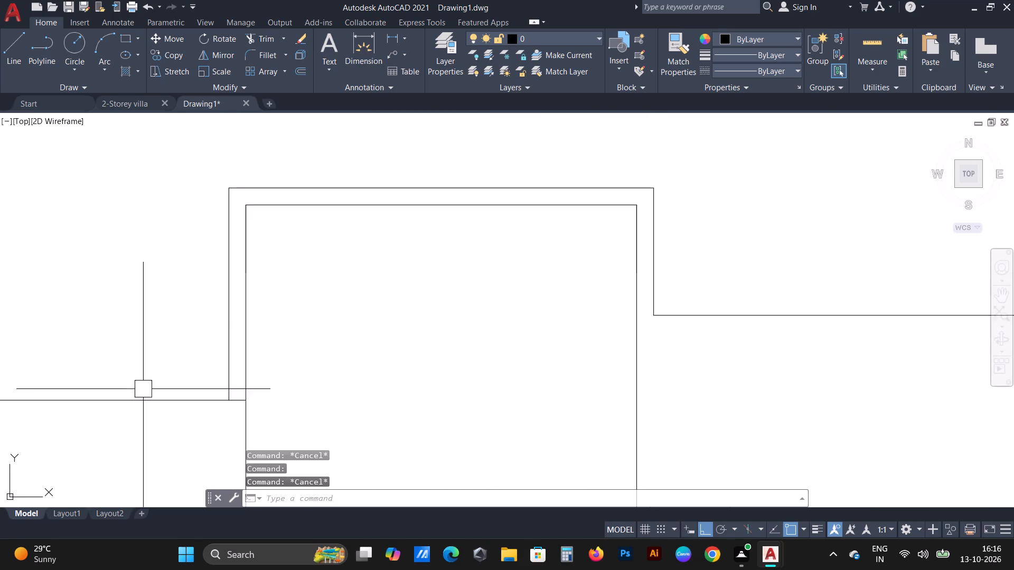
scroll(162, 389, "up", 2)
middle_click_drag(163, 389, 277, 298)
scroll(461, 326, "up", 2)
left_click(461, 326)
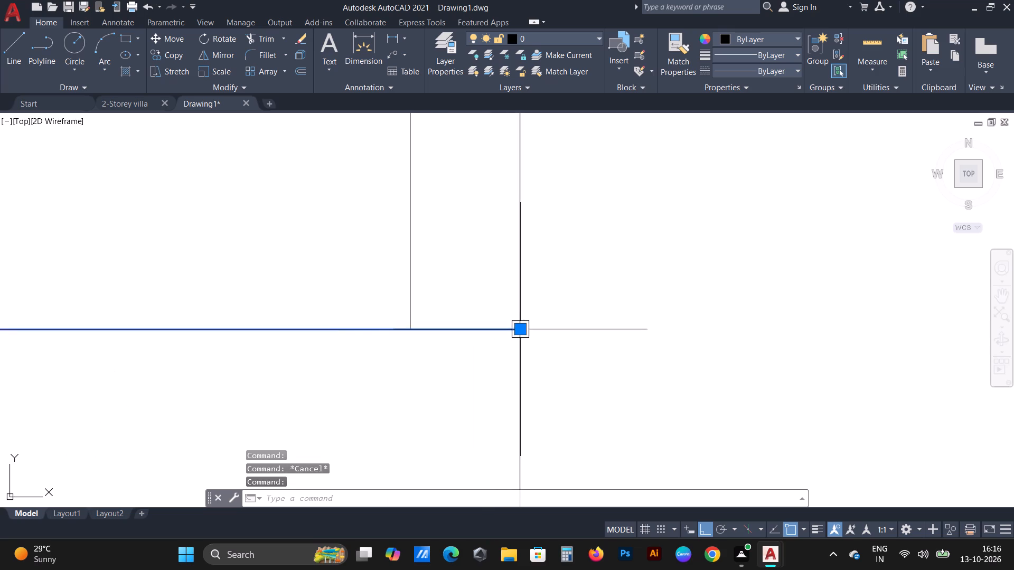
left_click(518, 330)
left_click(406, 333)
scroll(380, 322, "down", 3)
key("Escape")
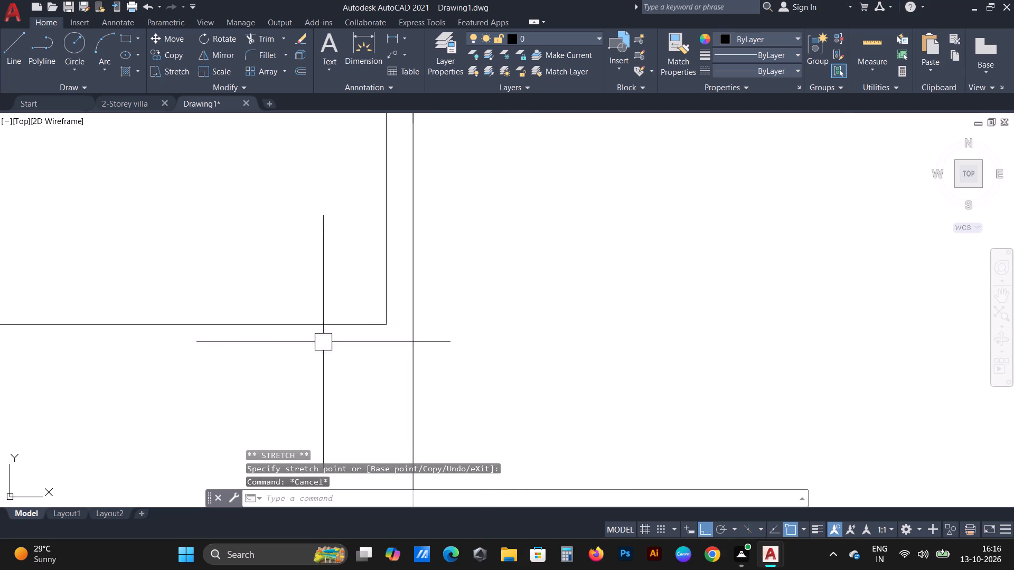
Move the frame head's right bottom line down by 1.
scroll(322, 344, "down", 3)
scroll(562, 341, "up", 1)
left_click(565, 306)
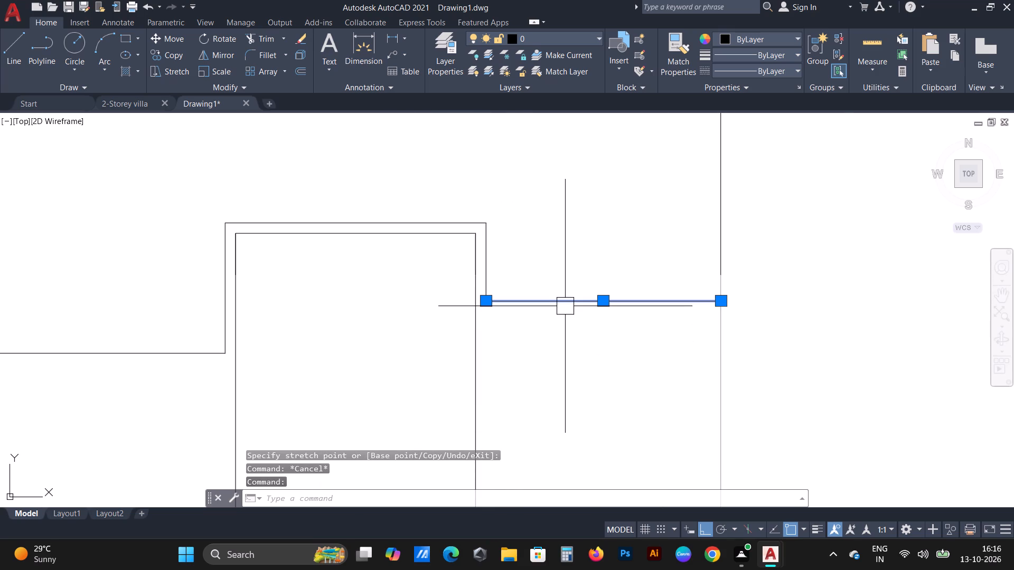
key("m")
key("space")
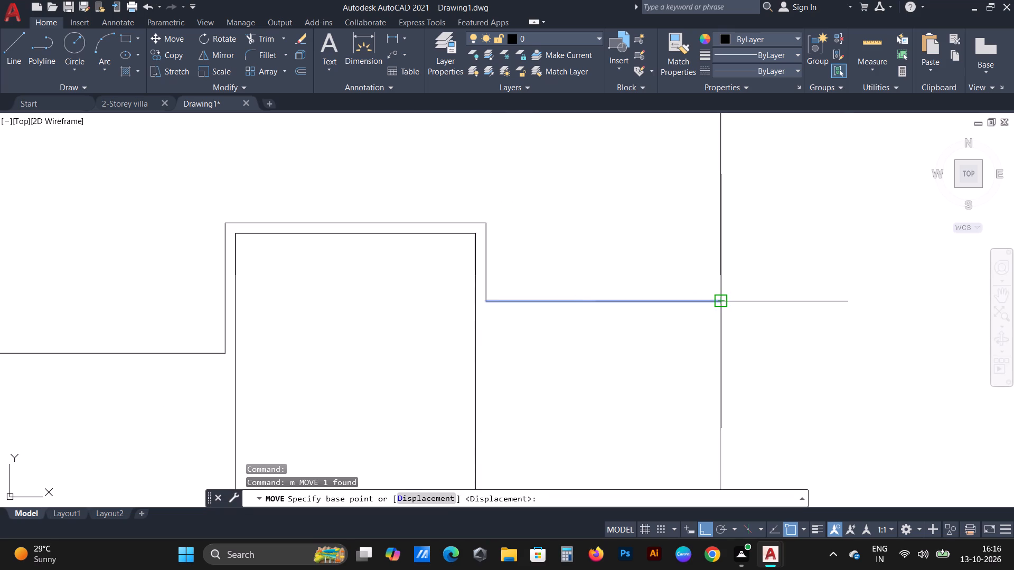
left_click(720, 300)
type("1")
key("space")
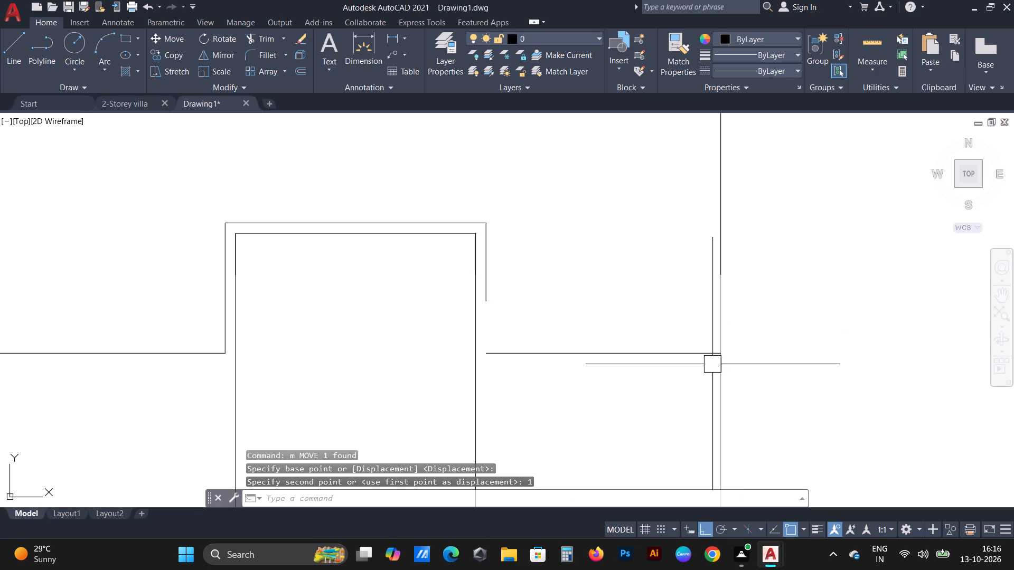
key("Escape")
Stretch the bottom end of the recess's right outer line down to the moved right bottom line.
scroll(488, 295, "up", 1)
left_click(488, 295)
left_click(481, 305)
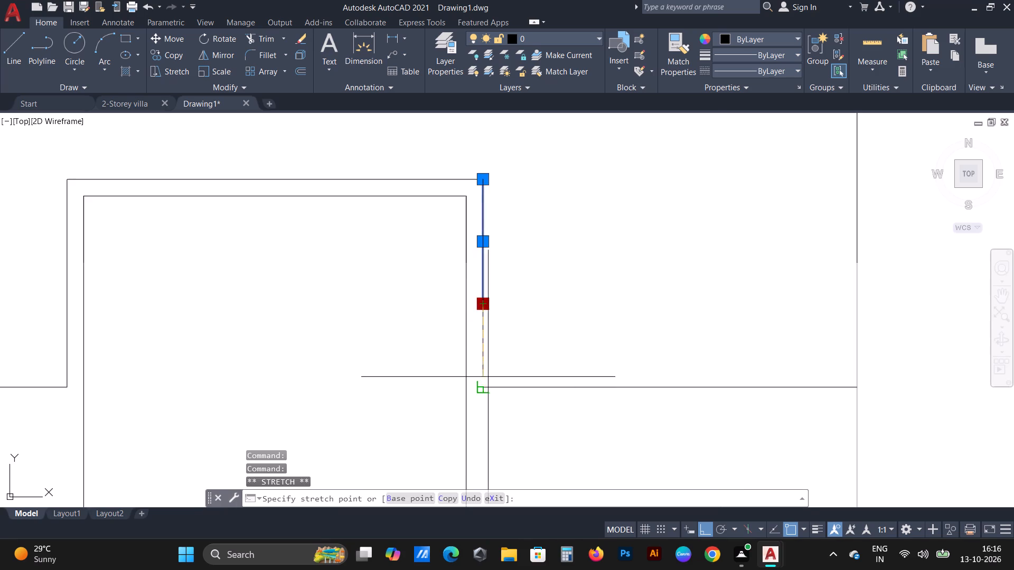
left_click(478, 387)
key("Escape")
scroll(443, 267, "down", 2)
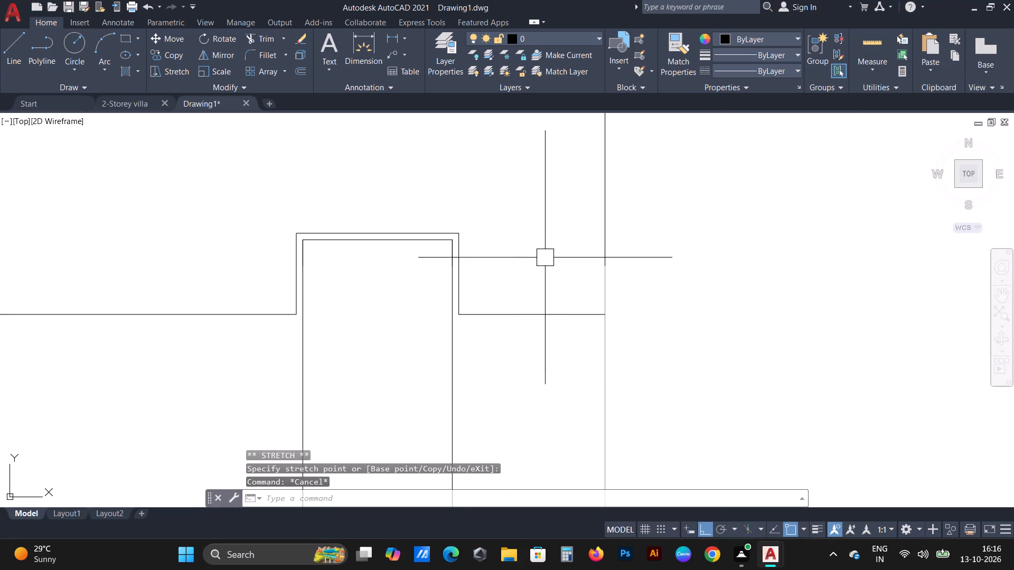
Stretch the right wall line's lower end down to the outer end of the moved right bottom line.
left_click(611, 263)
left_click(607, 268)
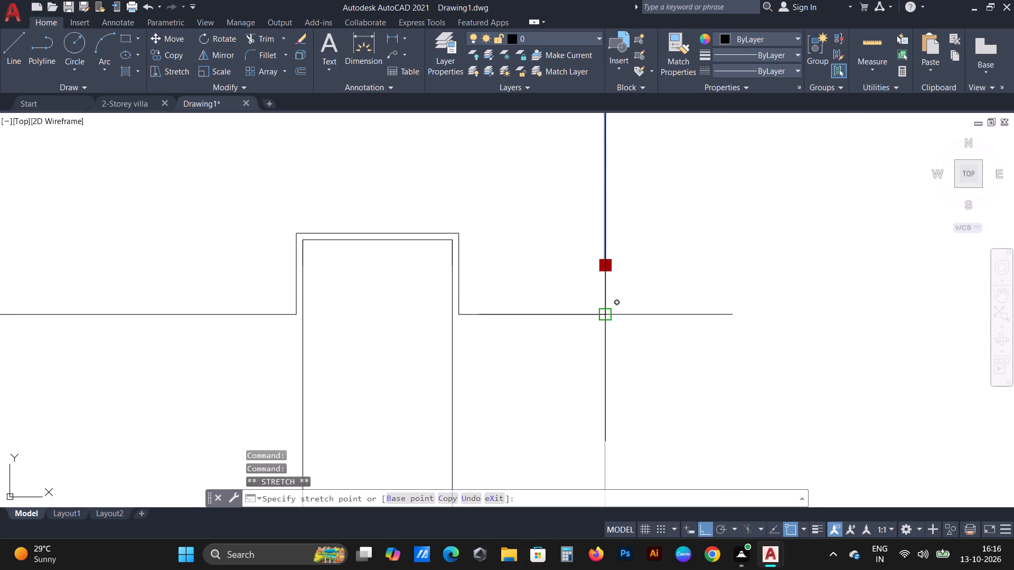
left_click(605, 312)
scroll(616, 320, "down", 2)
key("Escape")
scroll(602, 364, "down", 3)
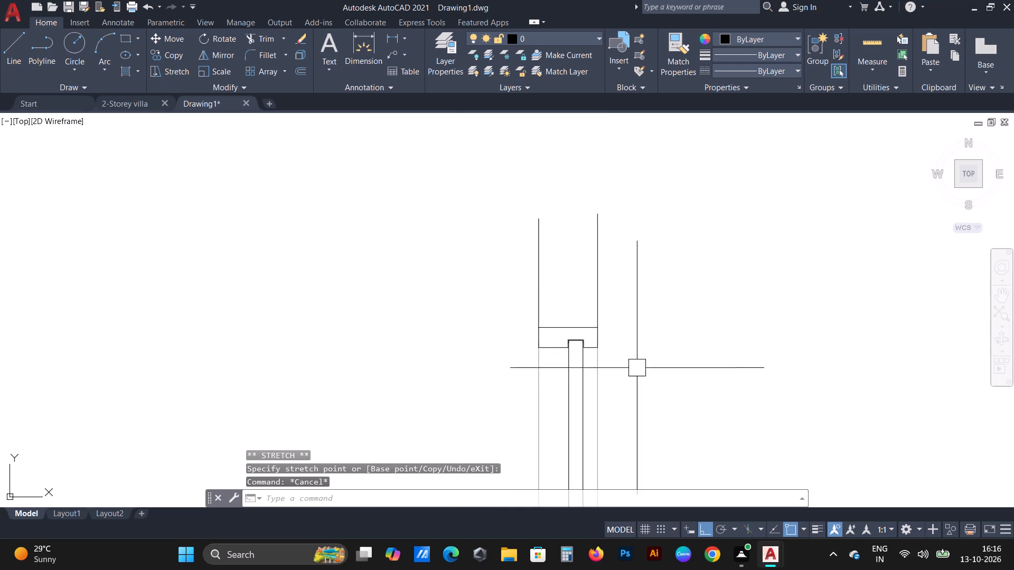
Draw a short horizontal line from the left wall line's upper end toward the right wall line to start the break line.
middle_click_drag(686, 384, 671, 279)
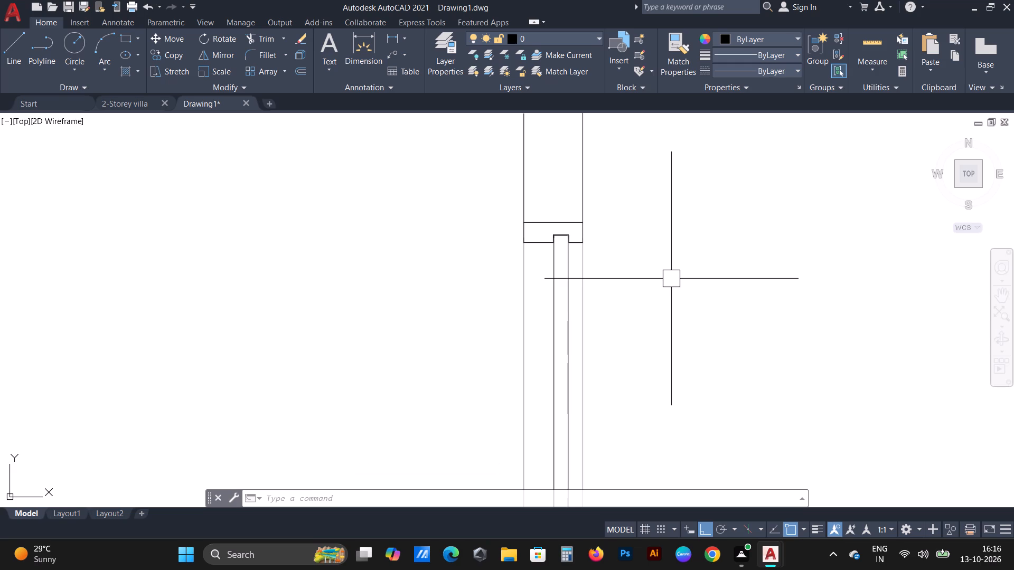
scroll(556, 363, "down", 2)
scroll(520, 251, "up", 3)
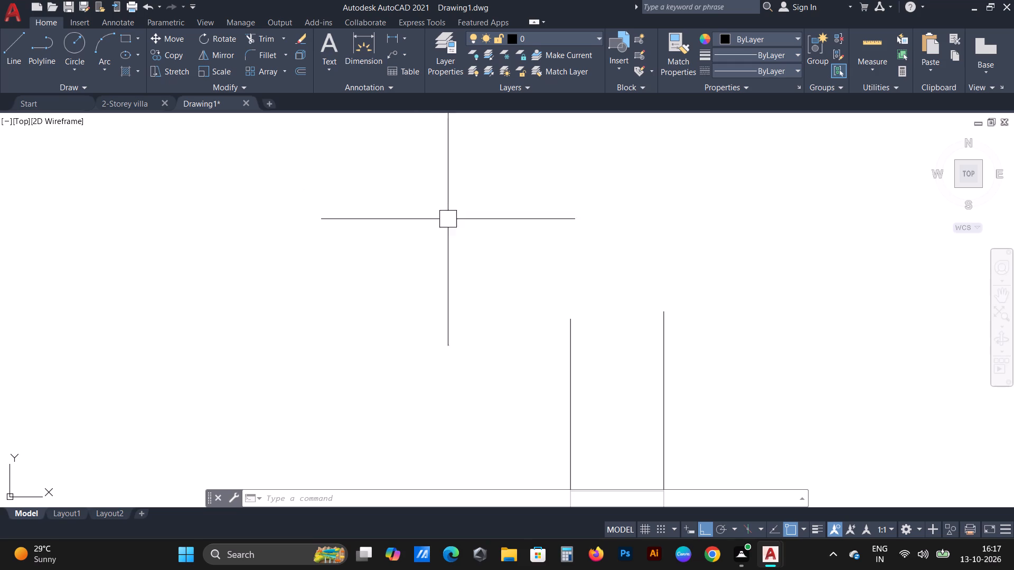
key("Escape")
scroll(608, 320, "up", 3)
middle_click_drag(476, 348, 464, 352)
key("l")
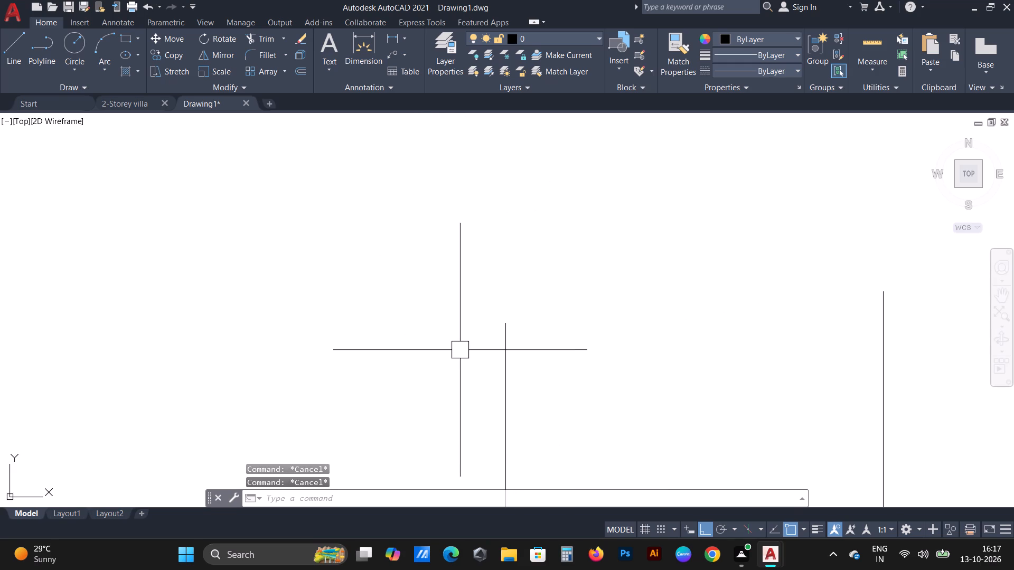
key("space")
left_click_drag(506, 321, 570, 336)
scroll(786, 348, "down", 1)
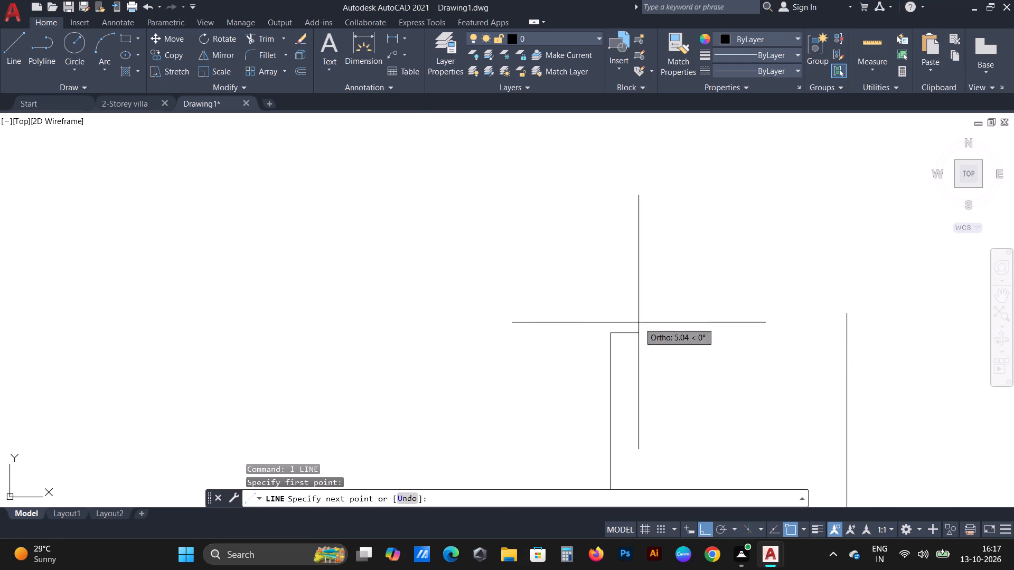
scroll(586, 327, "up", 1)
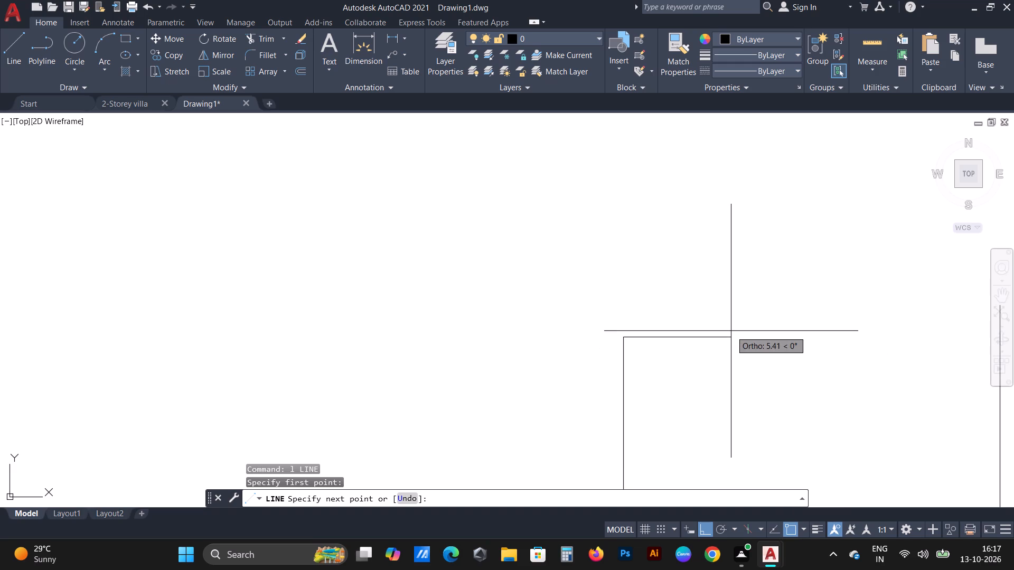
left_click(741, 342)
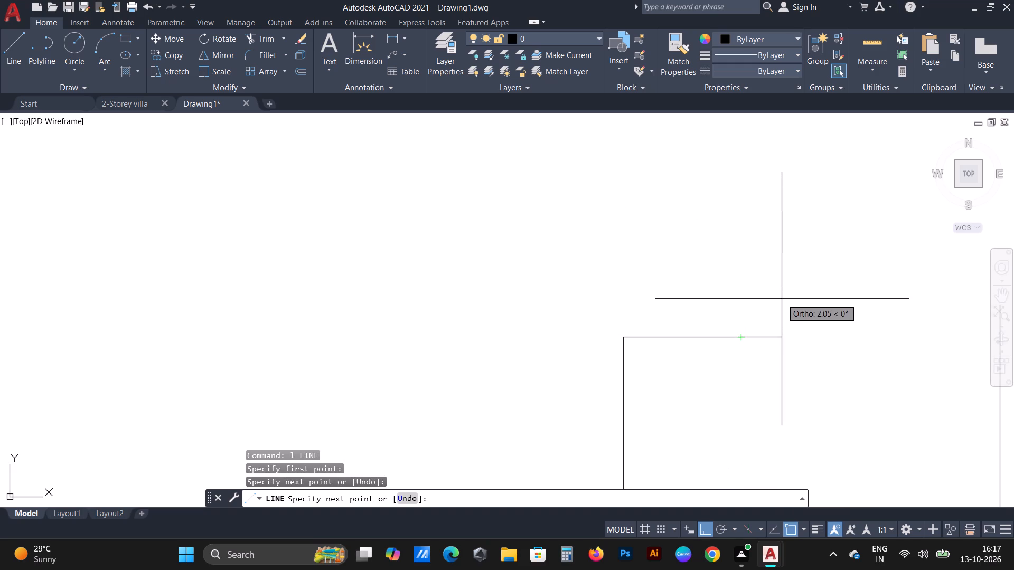
With Ortho off, continue the line as a four-segment zigzag, down, up, down and back up to about the horizontal line's level.
key("F8")
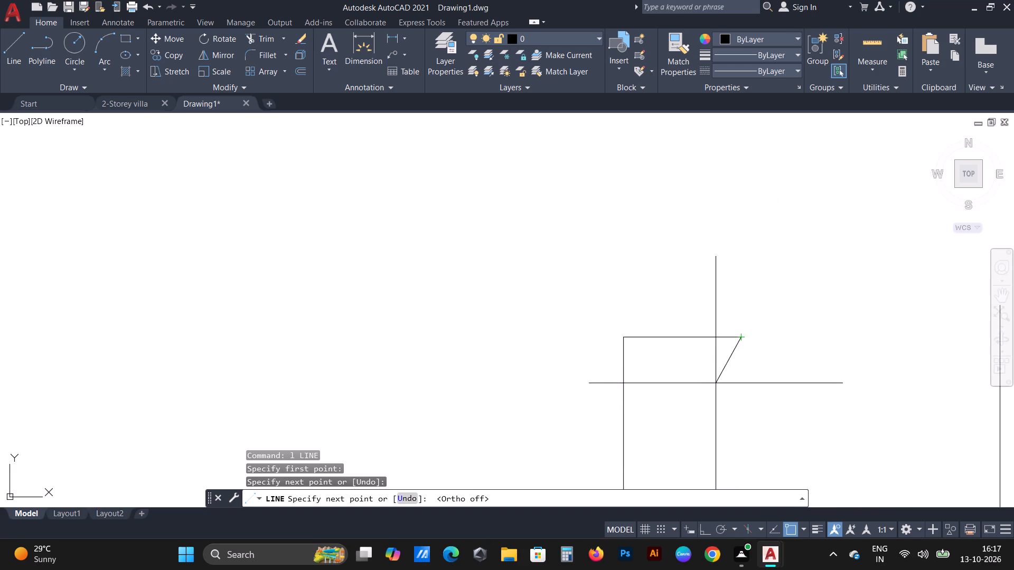
left_click_drag(759, 386, 762, 373)
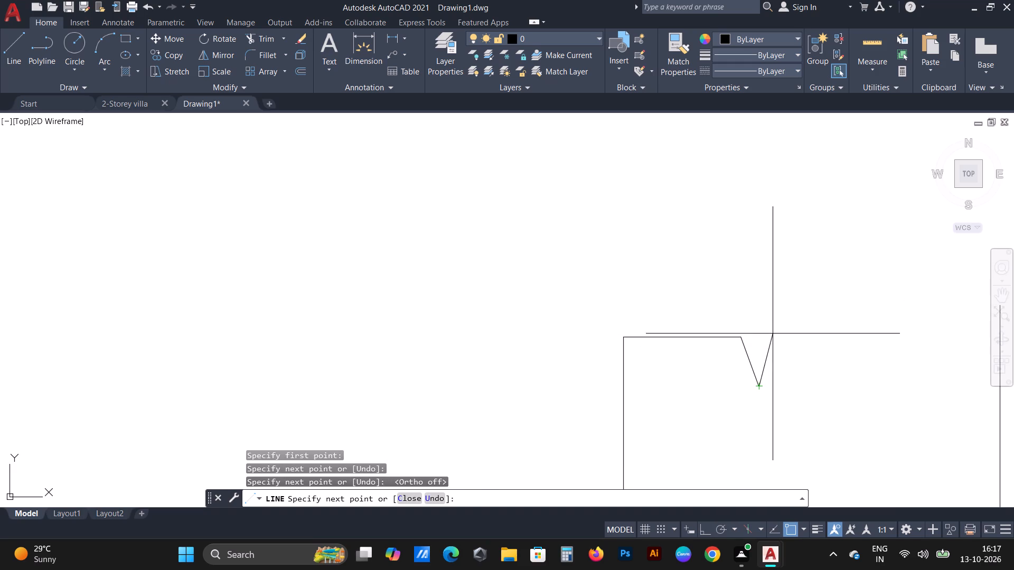
left_click(772, 278)
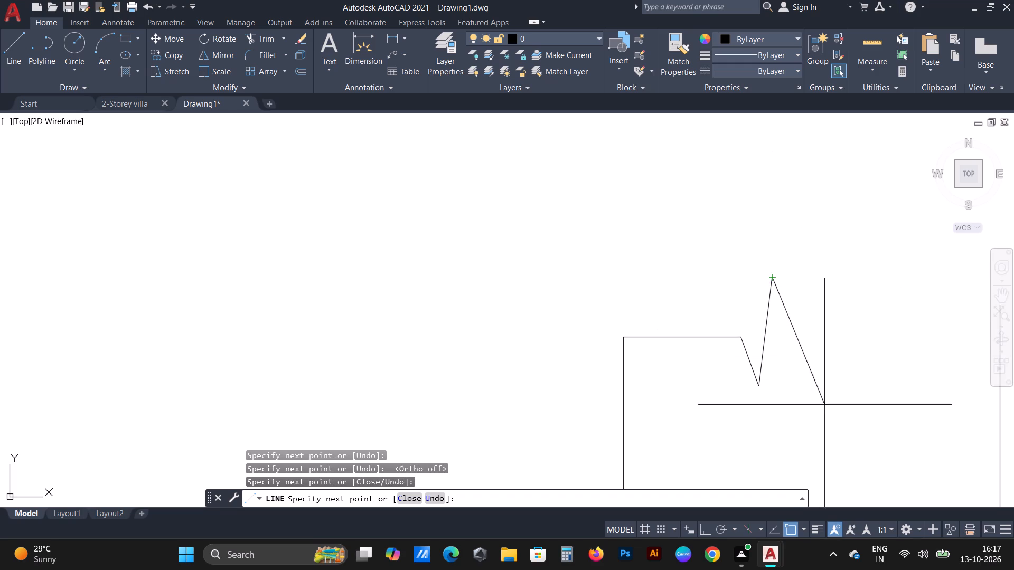
left_click_drag(799, 443, 803, 427)
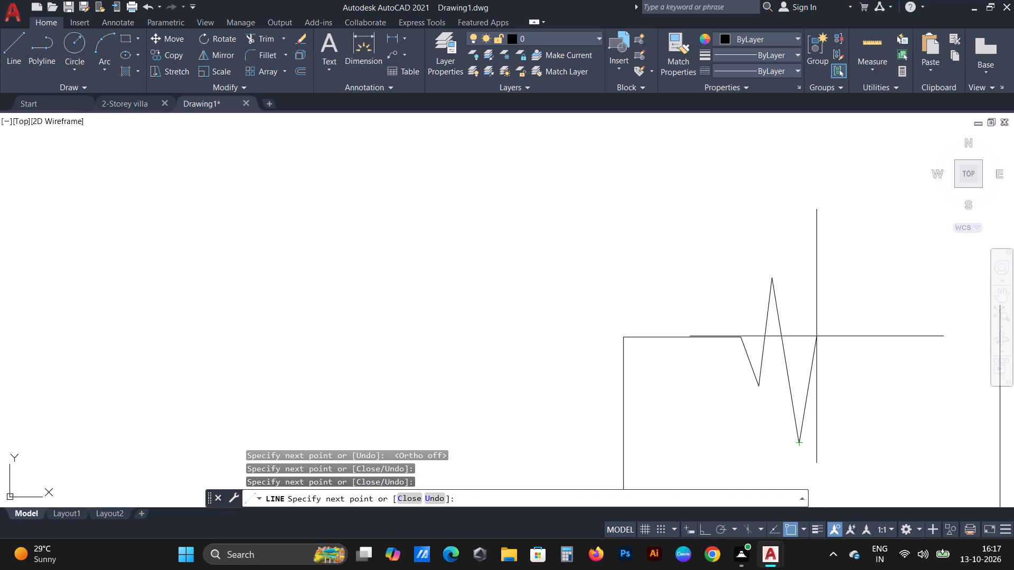
left_click(816, 336)
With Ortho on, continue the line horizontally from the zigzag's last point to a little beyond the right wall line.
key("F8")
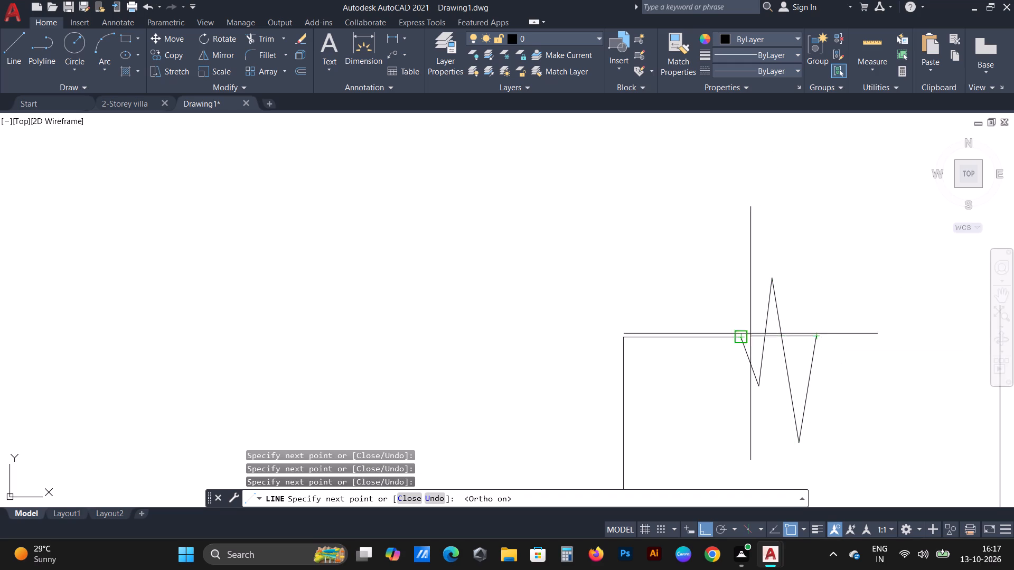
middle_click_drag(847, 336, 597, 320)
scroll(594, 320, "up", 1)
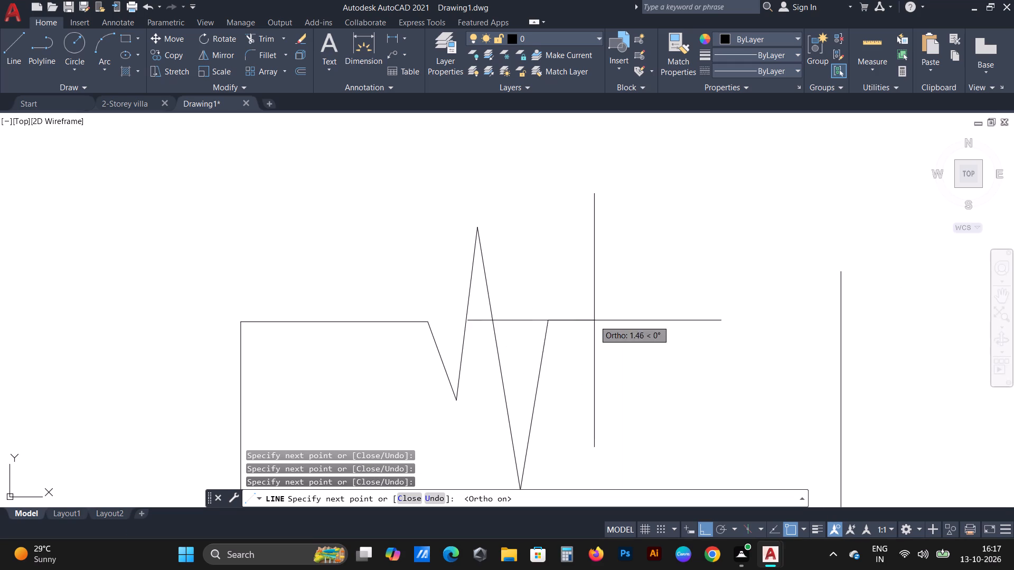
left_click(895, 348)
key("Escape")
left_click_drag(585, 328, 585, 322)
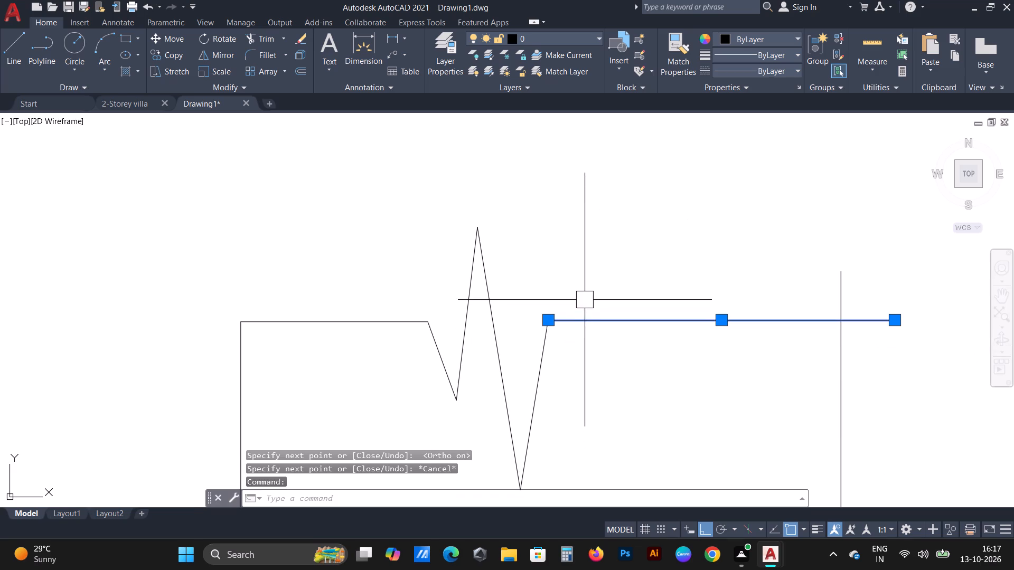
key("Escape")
Stretch the inner end of the left horizontal segment straight across the zigzag to just beyond the right wall line.
left_click(379, 313)
left_click(324, 349)
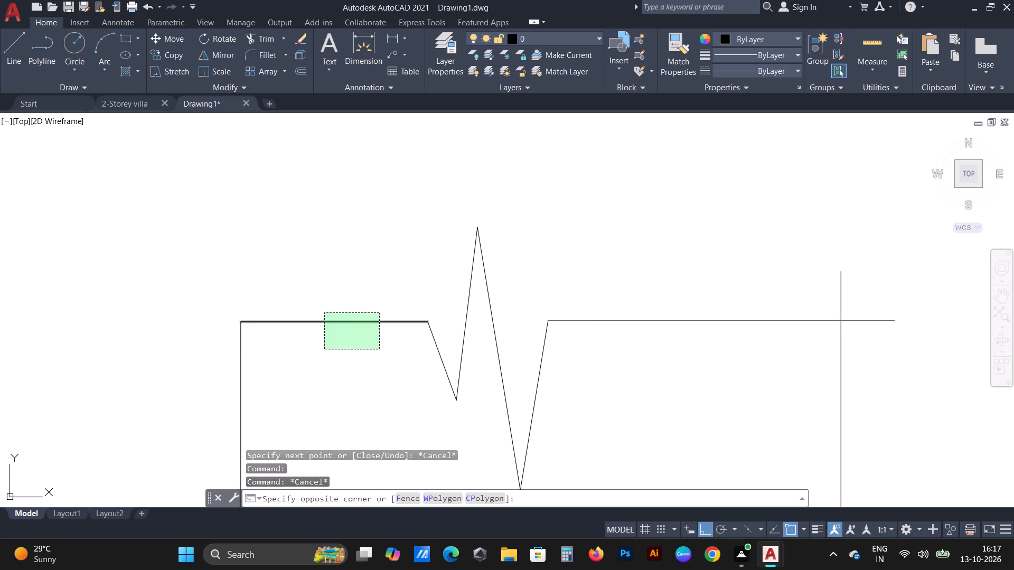
left_click(427, 319)
scroll(895, 328, "up", 1)
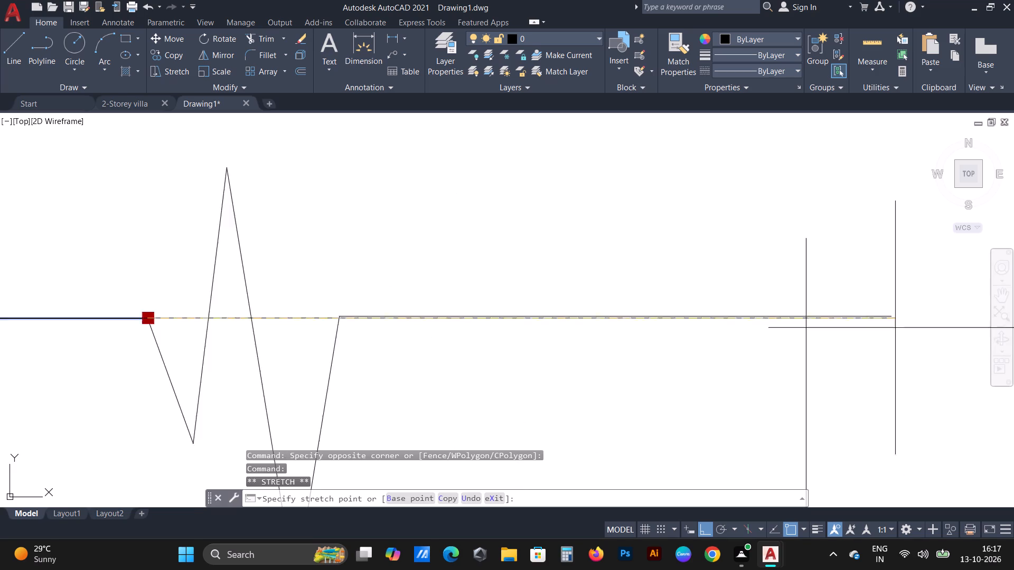
scroll(895, 328, "up", 1)
scroll(743, 329, "up", 2)
scroll(882, 326, "up", 1)
left_click(808, 308)
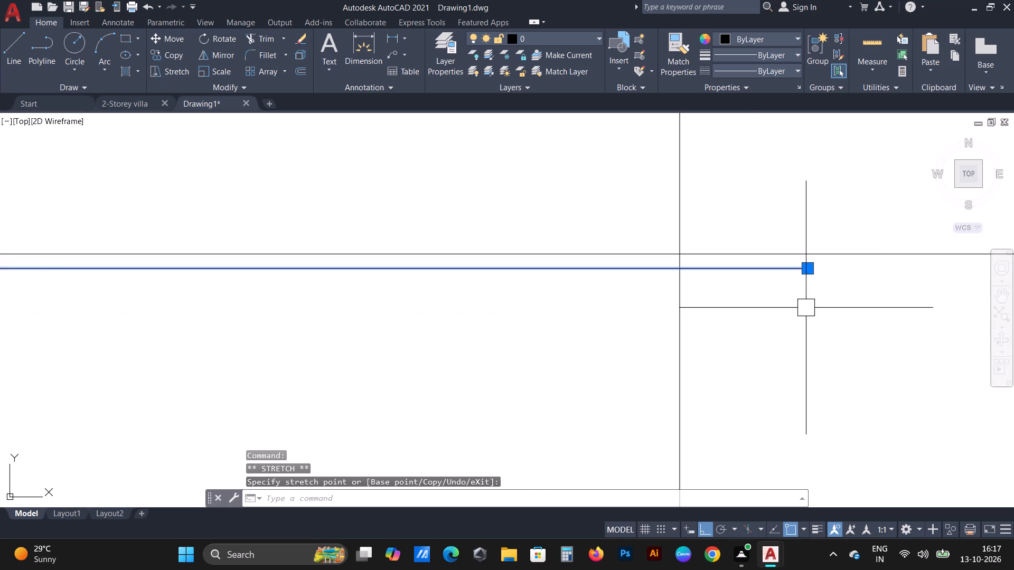
key("Escape")
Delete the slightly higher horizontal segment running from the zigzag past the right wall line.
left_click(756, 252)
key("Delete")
Stretch the upper end of the zigzag's last segment down onto the long horizontal line.
scroll(666, 168, "down", 4)
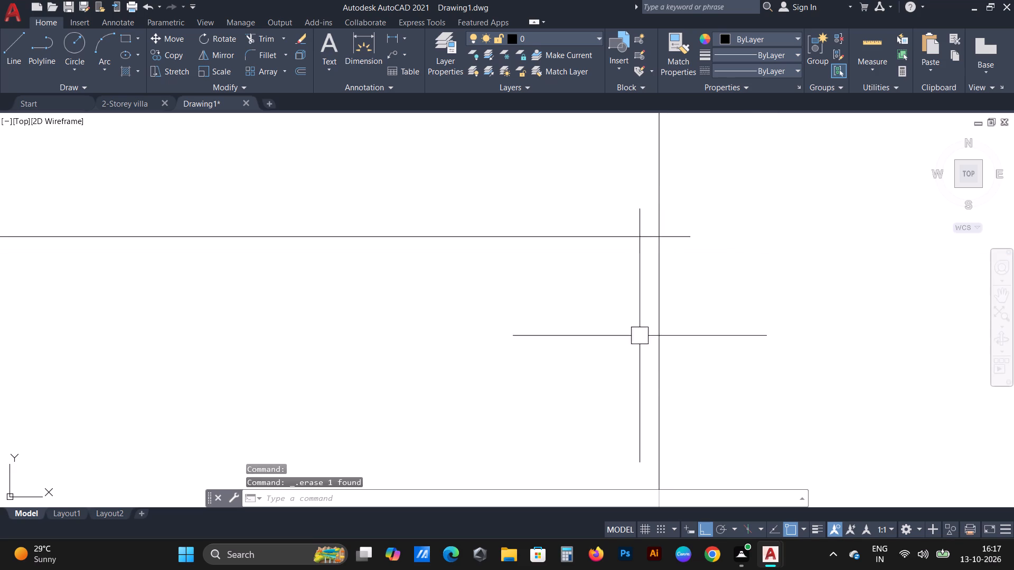
scroll(628, 348, "down", 4)
scroll(451, 361, "up", 5)
middle_click_drag(308, 327, 733, 397)
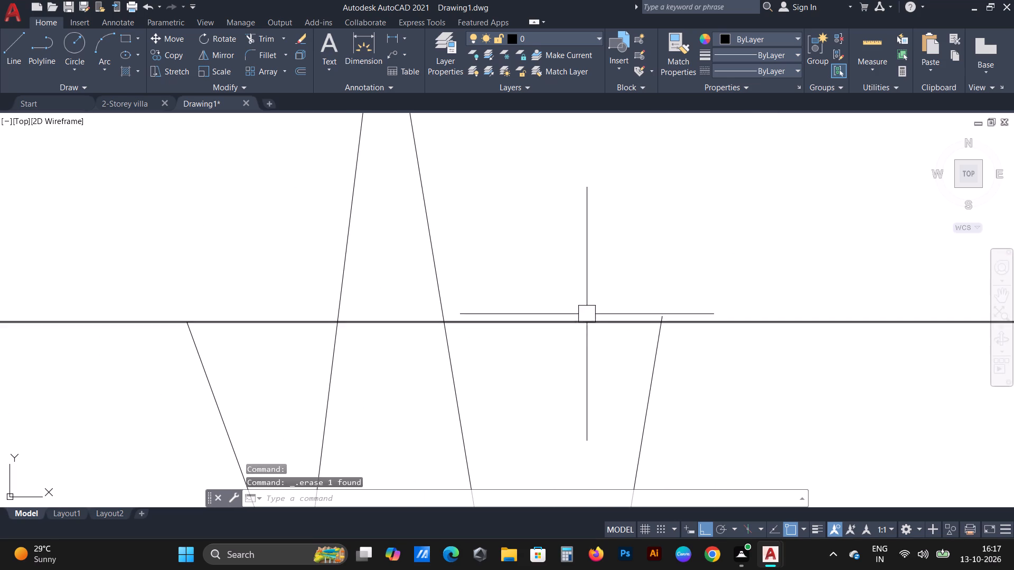
left_click(587, 313)
scroll(665, 342, "up", 2)
left_click(428, 330)
scroll(613, 300, "up", 2)
key("Escape")
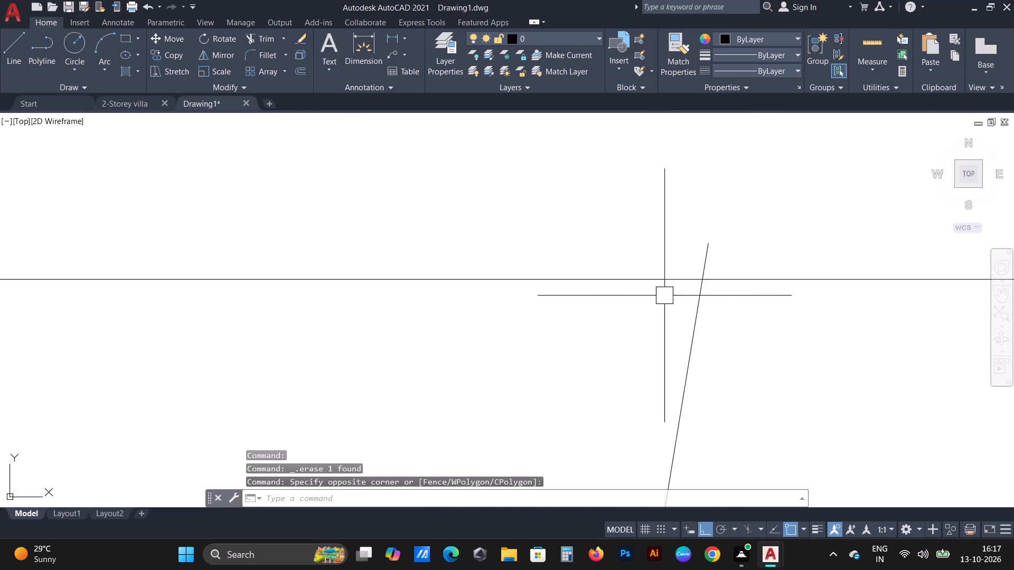
left_click(712, 251)
left_click(712, 249)
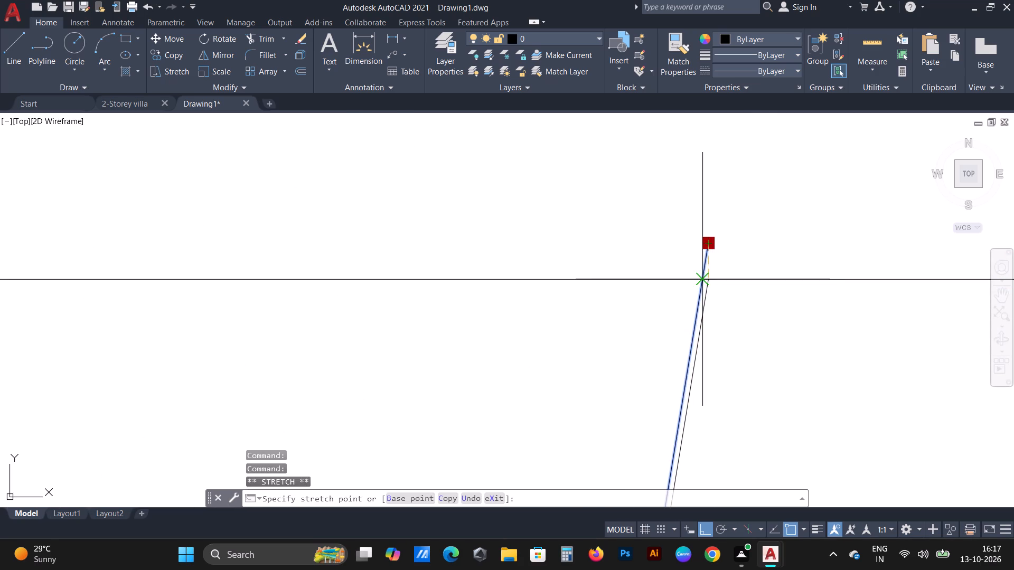
left_click(699, 274)
key("Escape")
Trim the horizontal line between the zigzag's ends and the line ends crossing at the right wall line's top corner.
type("tr")
key("space")
scroll(519, 330, "down", 4)
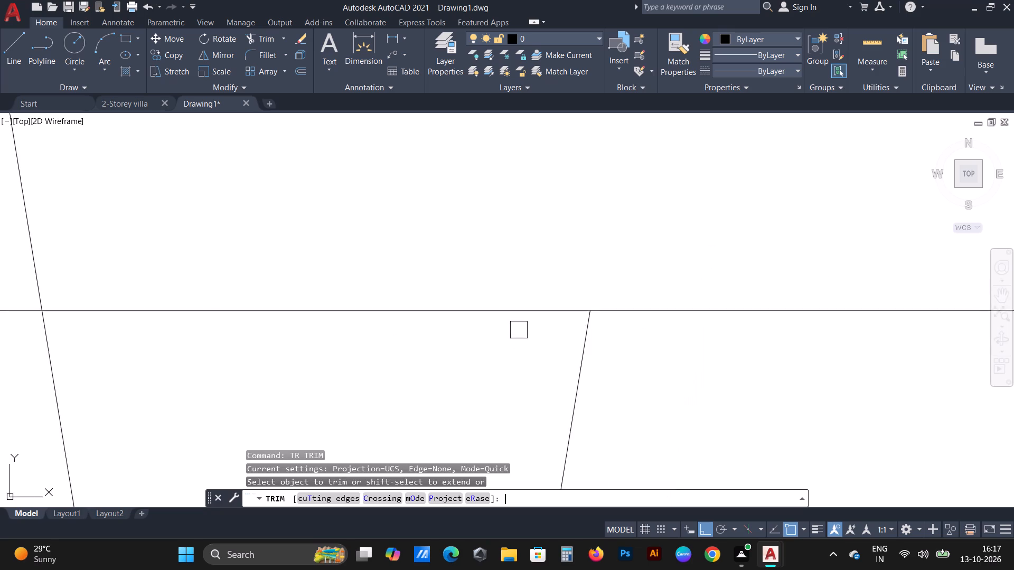
scroll(519, 330, "down", 1)
left_click(477, 329)
left_click(299, 318)
left_click(172, 323)
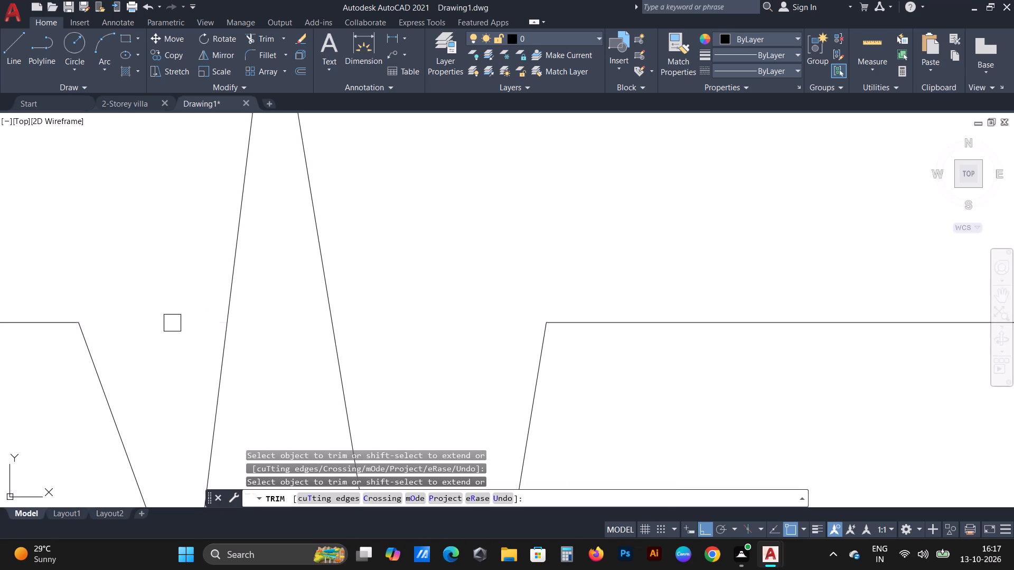
scroll(378, 312, "down", 6)
scroll(512, 326, "up", 3)
left_click(307, 308)
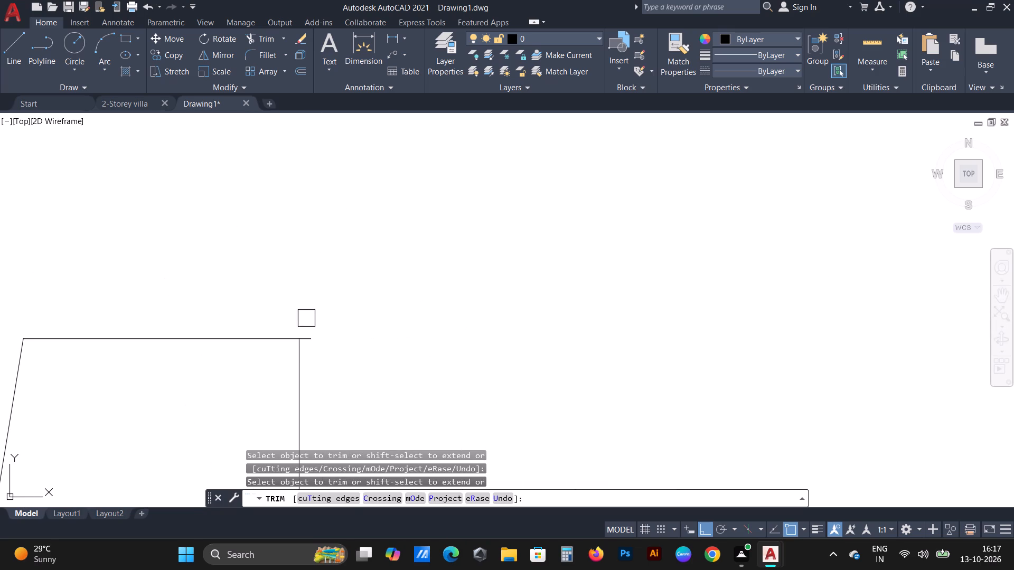
left_click_drag(311, 340, 335, 341)
key("Escape")
Move the four zigzag segments a short distance horizontally toward the right wall line.
scroll(385, 273, "down", 4)
scroll(290, 273, "up", 2)
scroll(316, 334, "up", 1)
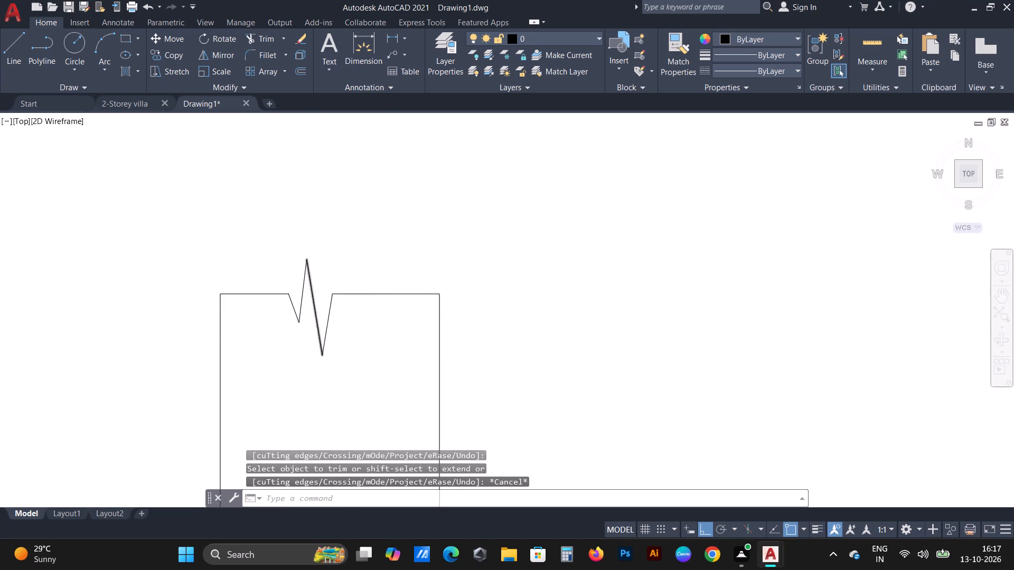
scroll(342, 325, "up", 2)
left_click_drag(342, 317, 332, 317)
left_click(236, 301)
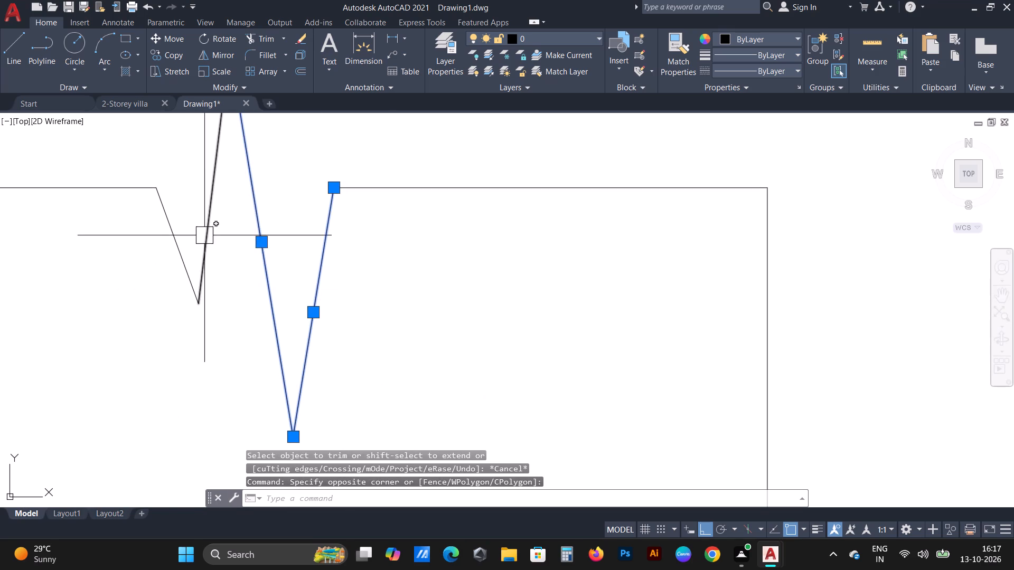
left_click_drag(203, 236, 195, 242)
left_click(157, 268)
left_click(149, 234)
left_click(163, 223)
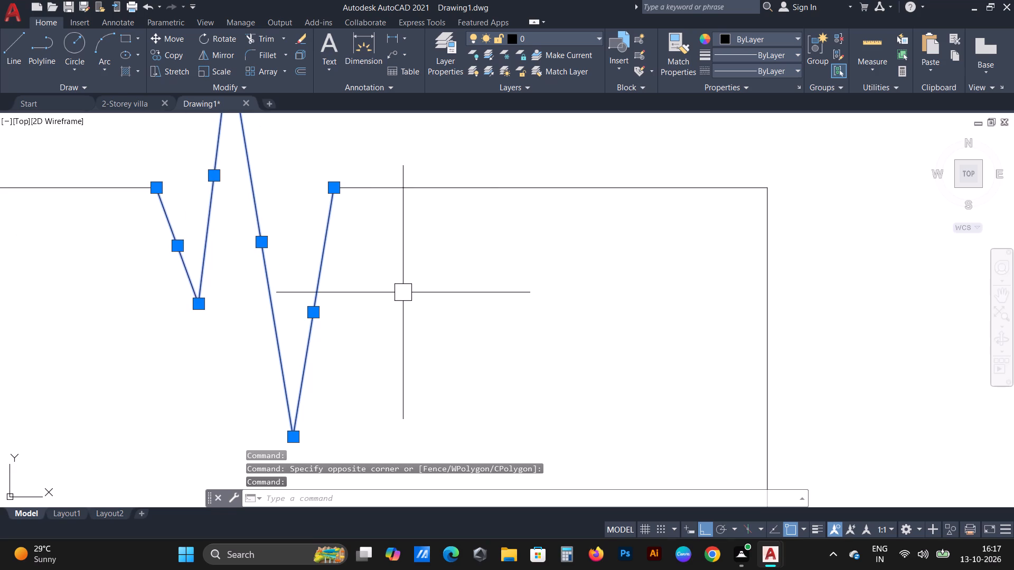
type("m")
key("space")
left_click(335, 190)
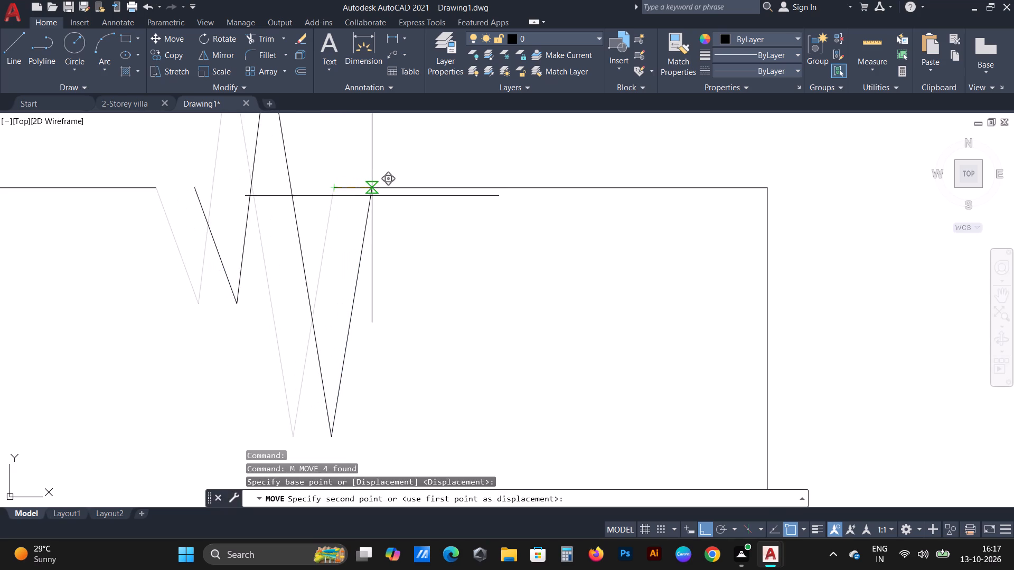
left_click(372, 196)
Stretch the inner end of the right horizontal segment to the upper end of the moved zigzag's last segment.
scroll(354, 201, "up", 2)
left_click(345, 176)
left_click(332, 159)
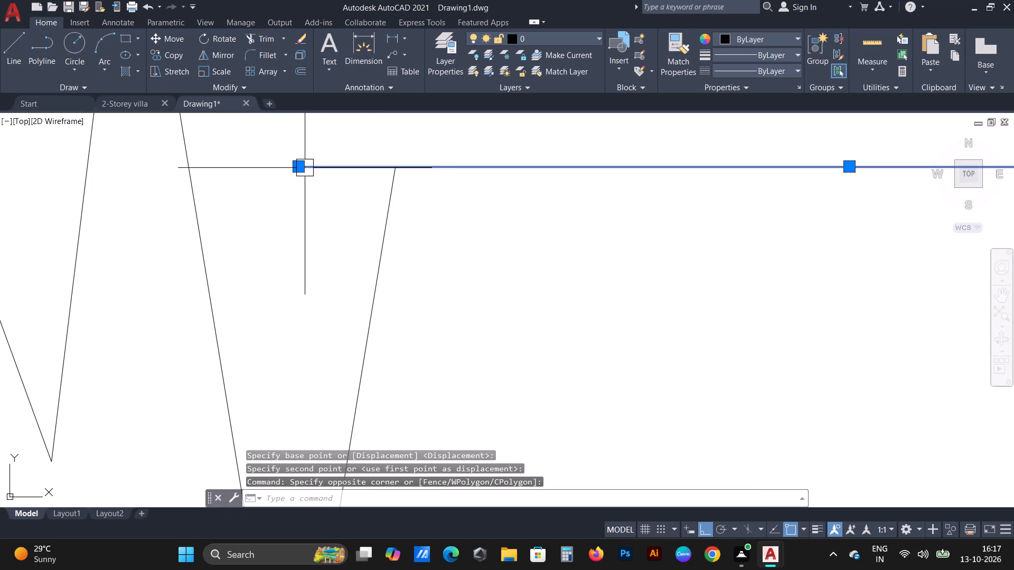
left_click_drag(295, 168, 302, 168)
left_click(392, 169)
key("Escape")
Stretch the inner end of the left horizontal segment to the start point of the moved zigzag.
scroll(570, 261, "down", 1)
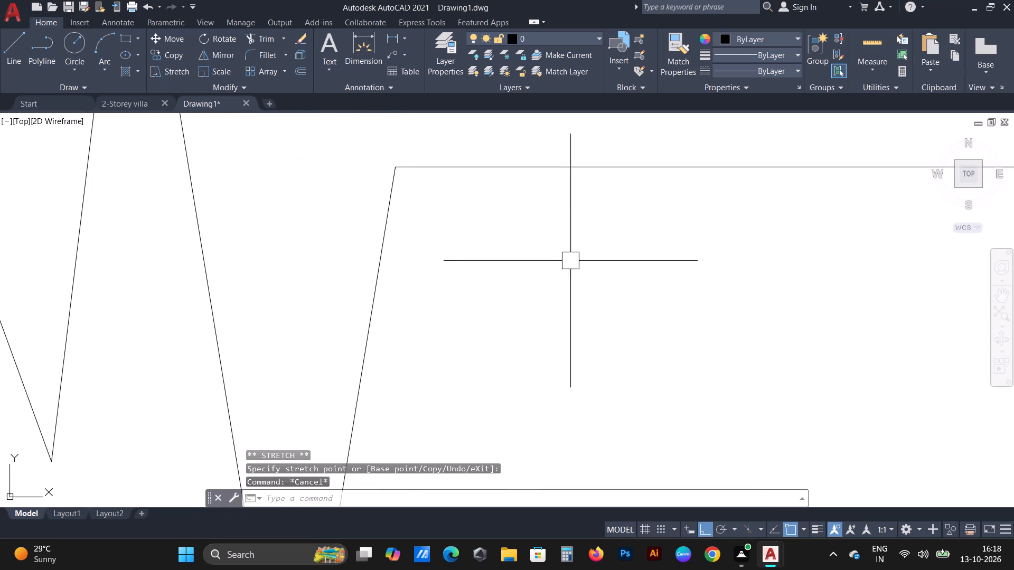
scroll(570, 261, "down", 2)
scroll(380, 242, "up", 2)
left_click_drag(372, 223, 367, 221)
left_click(295, 186)
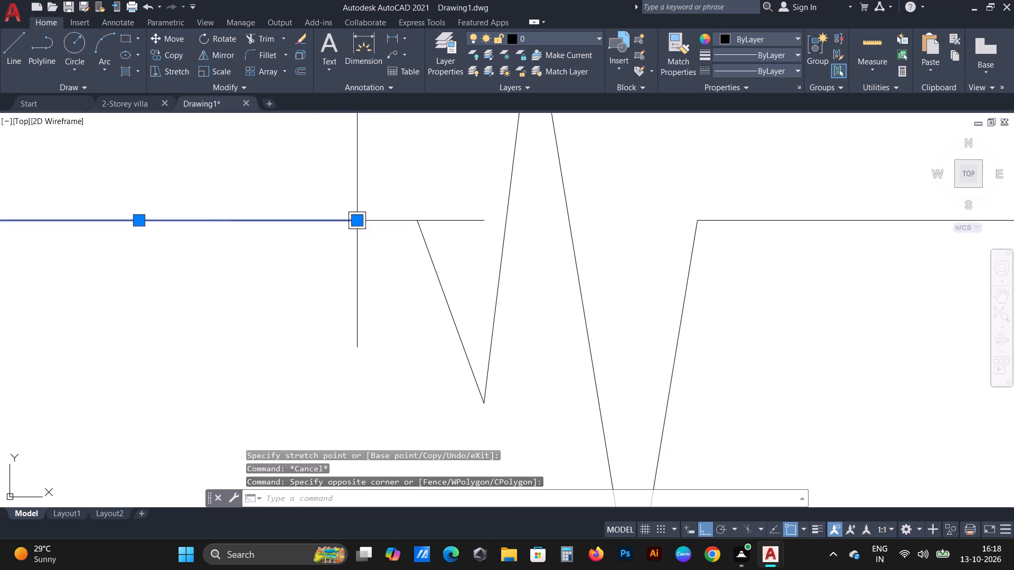
left_click(355, 223)
left_click(417, 226)
key("Escape")
Stretch the outer end of the right horizontal segment a short distance beyond the right wall line.
scroll(676, 224, "up", 4)
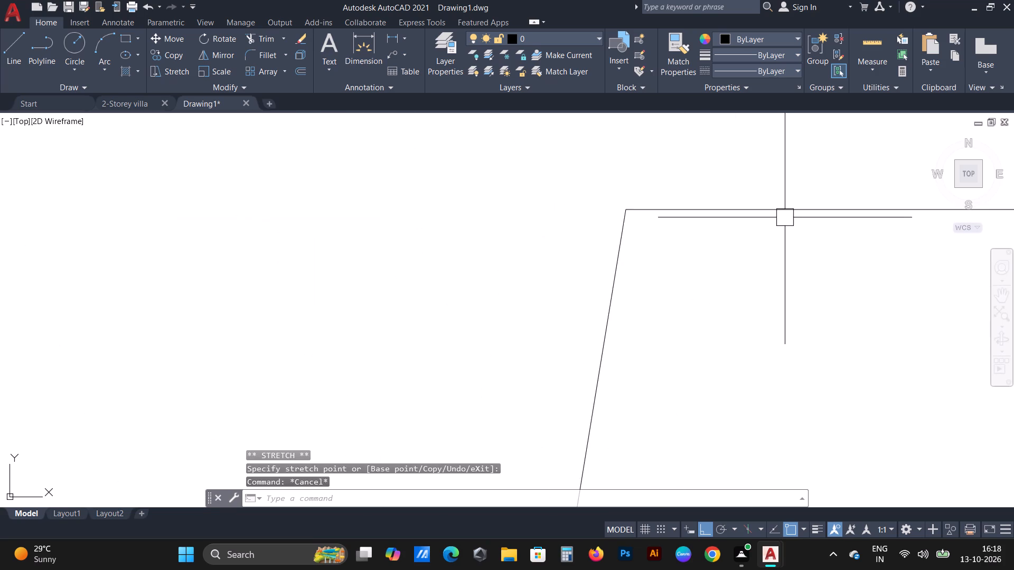
scroll(632, 234, "up", 2)
middle_click_drag(624, 245, 543, 338)
scroll(541, 337, "down", 6)
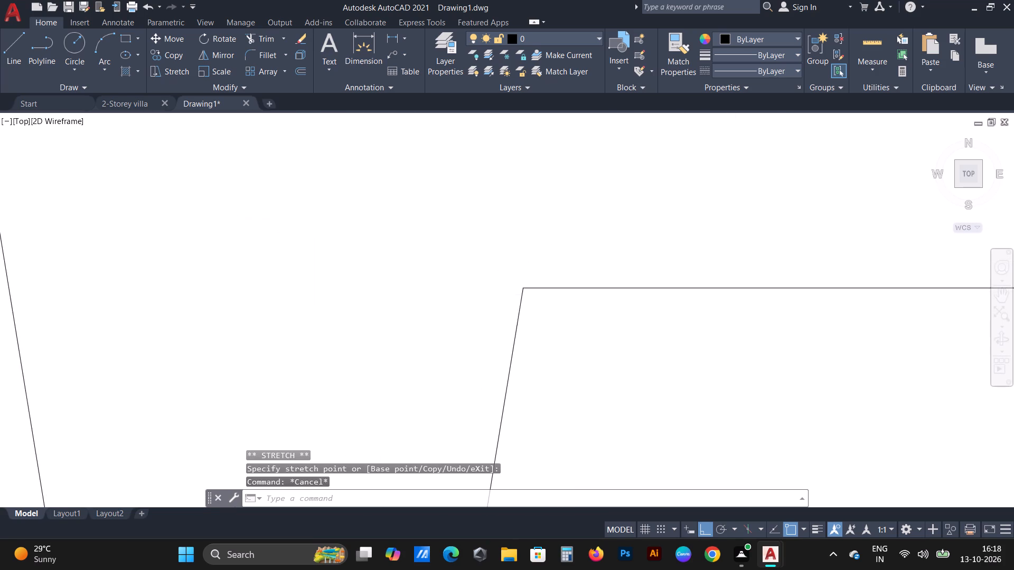
scroll(516, 284, "down", 5)
scroll(560, 317, "up", 2)
left_click_drag(568, 271, 570, 248)
left_click(546, 197)
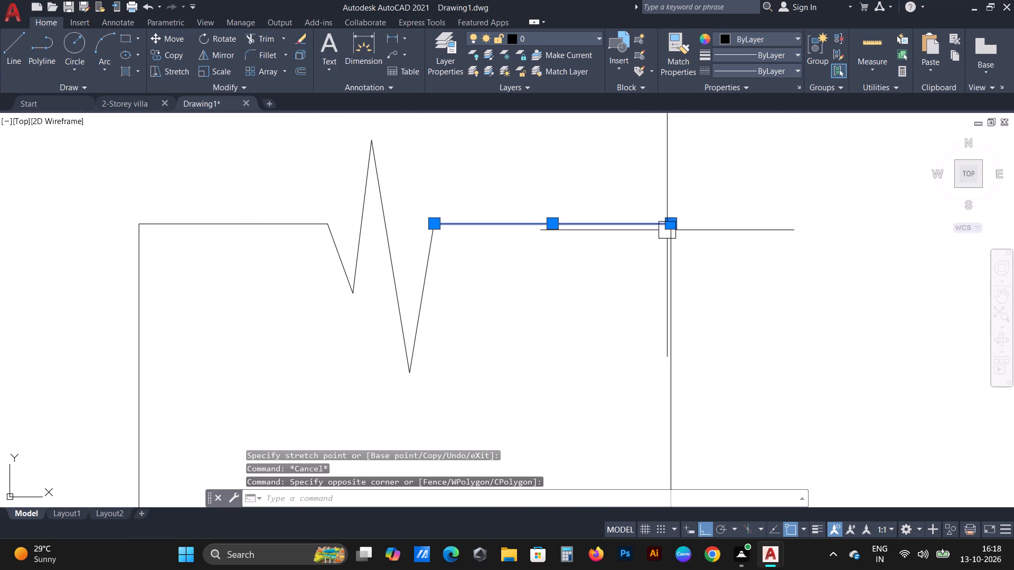
left_click(670, 221)
left_click(743, 228)
Stretch the outer end of the left horizontal segment a short distance beyond the left wall line.
left_click(179, 222)
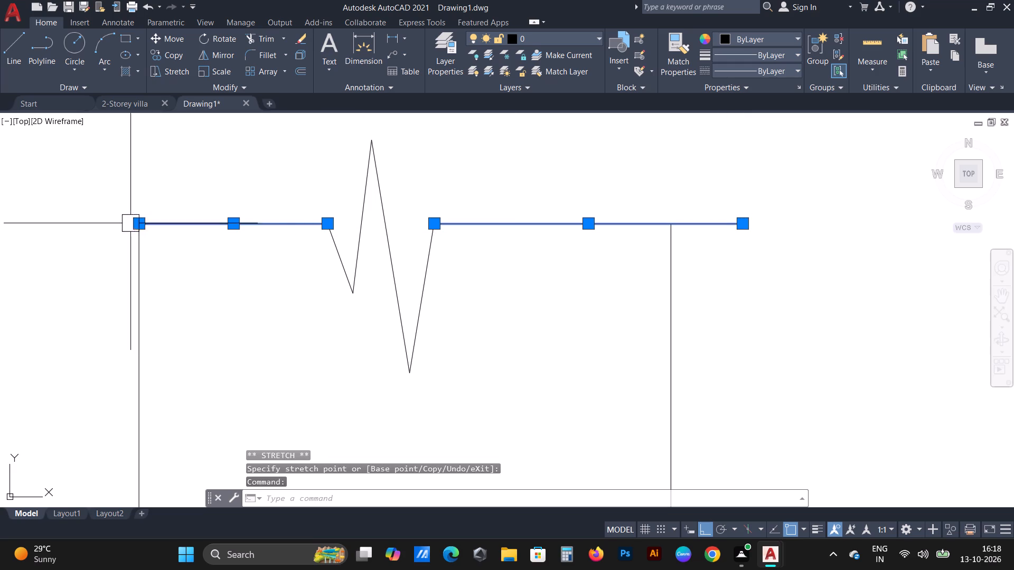
left_click(134, 223)
left_click(63, 224)
key("Escape")
scroll(364, 224, "down", 4)
middle_click_drag(488, 361, 475, 234)
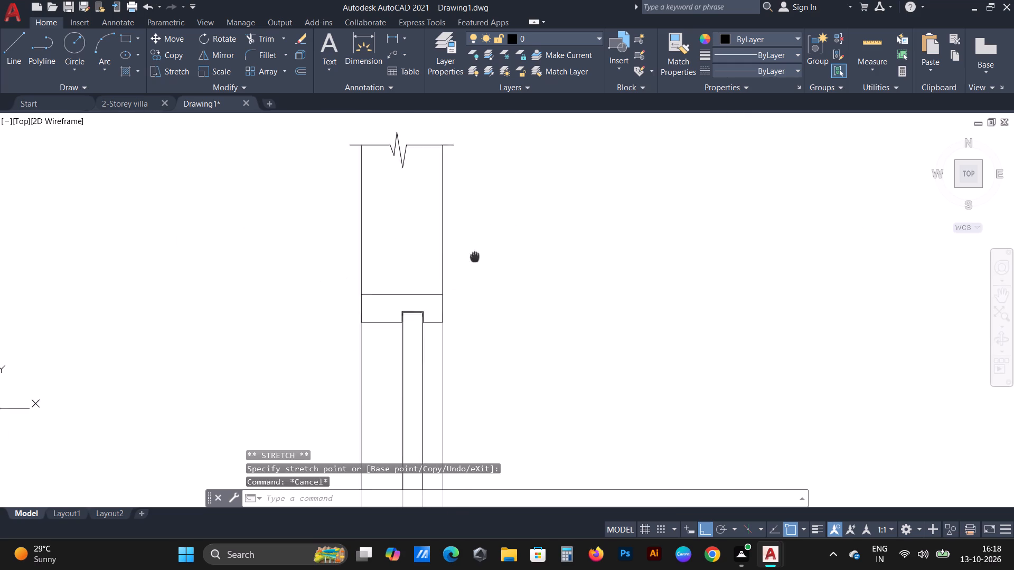
Stretch the outer end of the left horizontal break-line segment at the wall top farther out beyond the left wall line.
middle_click_drag(475, 234, 476, 223)
middle_click_drag(404, 242, 477, 362)
scroll(358, 149, "up", 1)
scroll(490, 233, "up", 4)
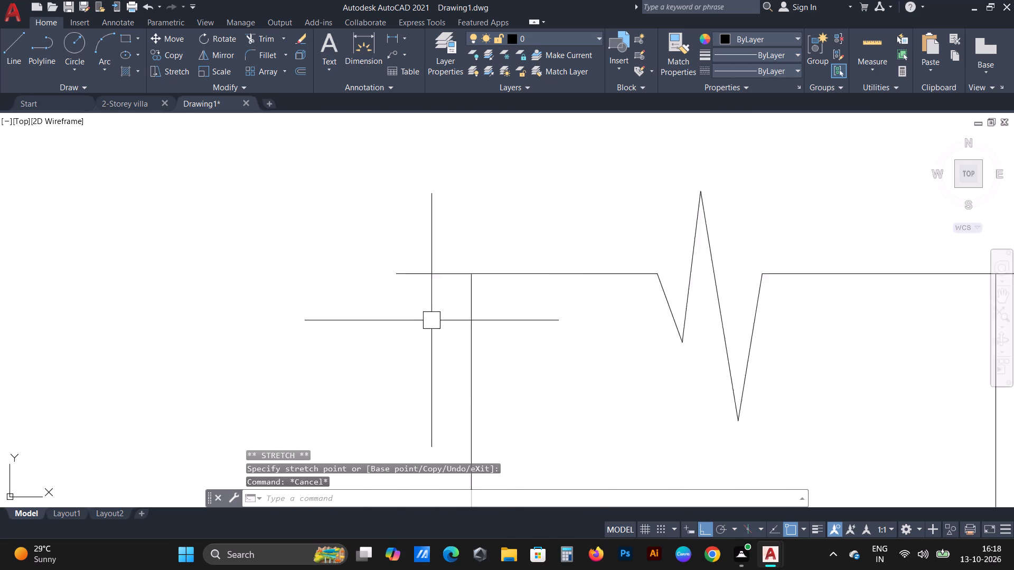
left_click_drag(438, 261, 421, 239)
left_click(403, 220)
left_click(380, 249)
left_click(331, 256)
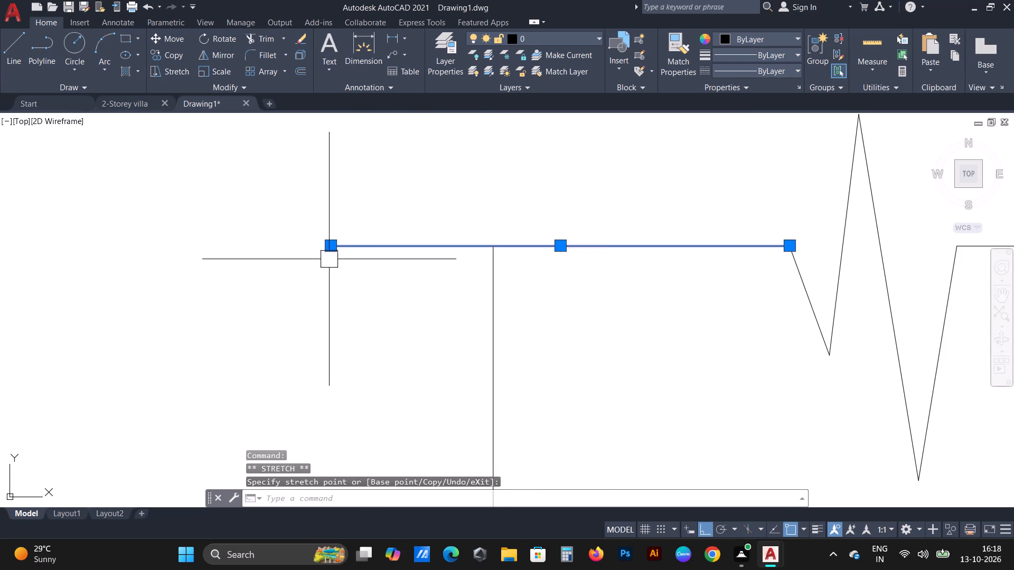
scroll(322, 254, "down", 2)
key("Escape")
At the floor lines' left end, draw connected segments down from the top line, diagonally to the middle line, horizontally back left, and slanting down right.
scroll(424, 285, "down", 2)
middle_click_drag(566, 340, 546, 233)
scroll(546, 233, "down", 2)
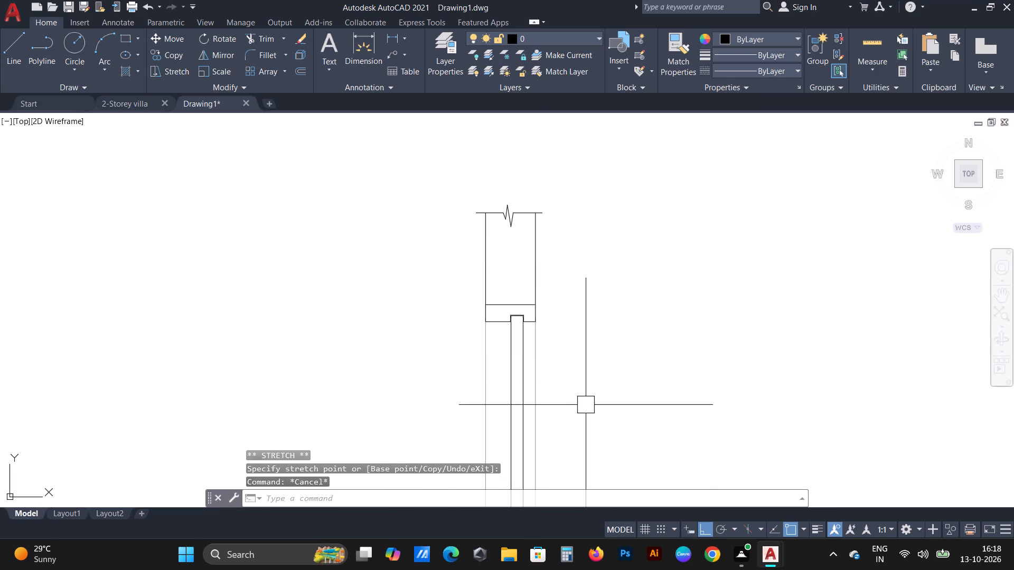
middle_click_drag(553, 449, 516, 199)
scroll(545, 272, "down", 2)
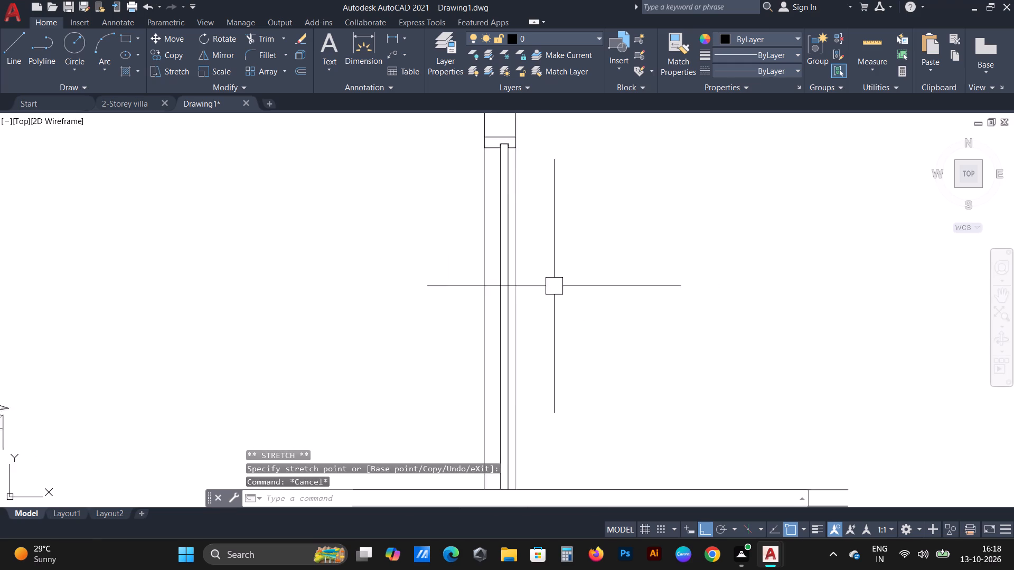
middle_click_drag(591, 333, 591, 300)
scroll(562, 410, "up", 1)
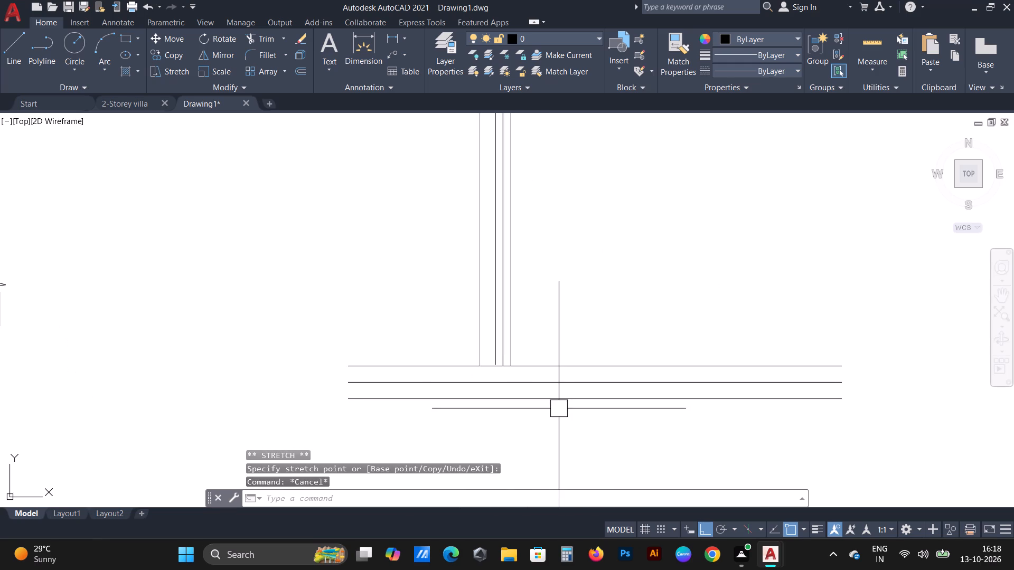
scroll(371, 384, "up", 2)
scroll(327, 373, "up", 1)
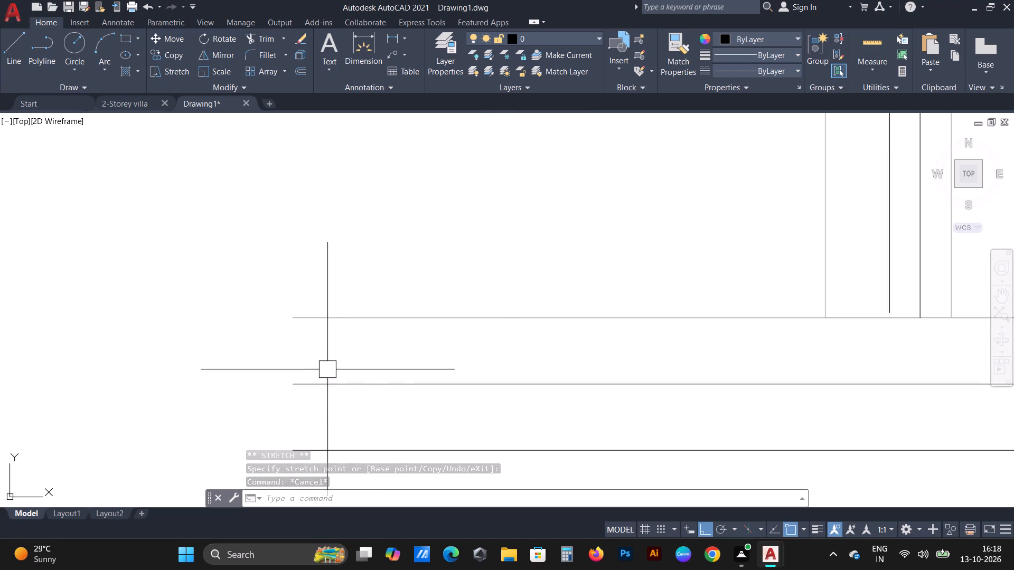
middle_click_drag(343, 259, 491, 221)
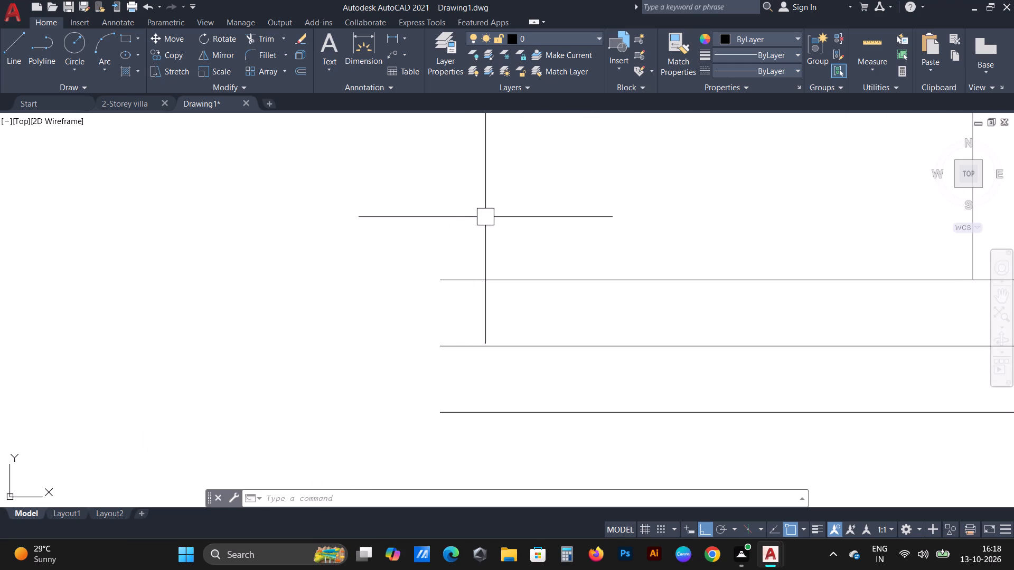
type("l")
key("space")
left_click(443, 275)
scroll(445, 299, "up", 2)
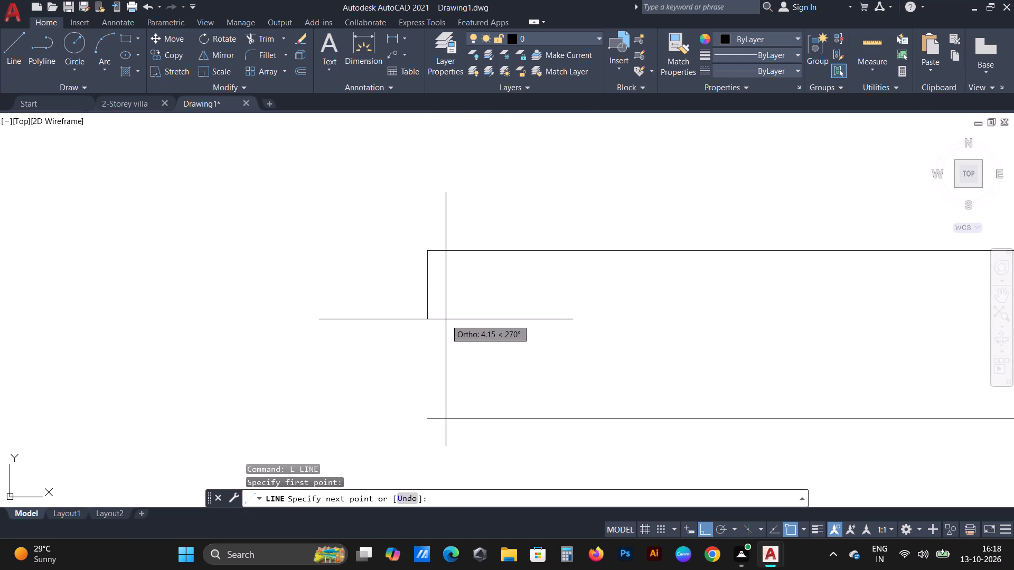
key("F8")
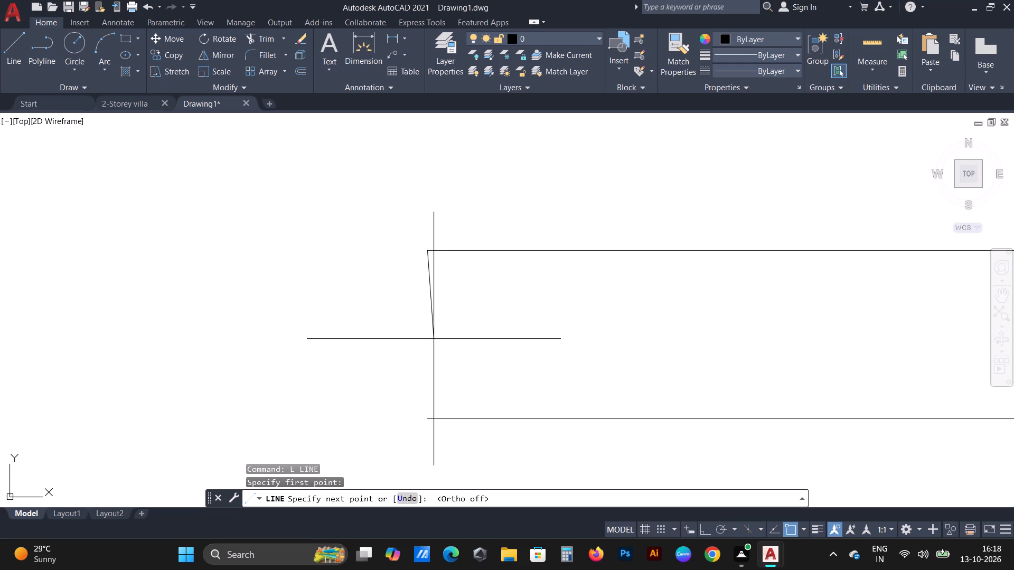
key("F8")
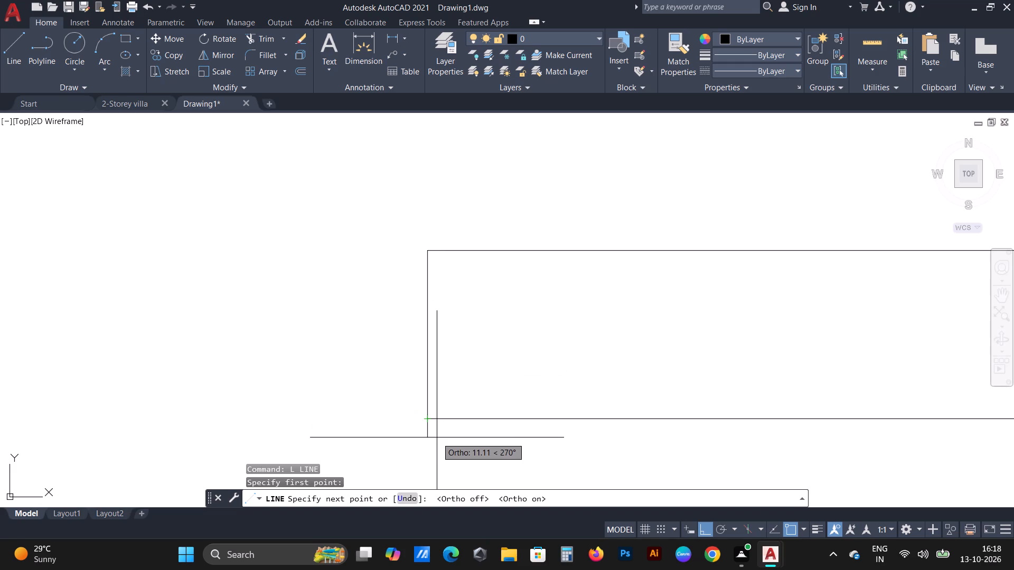
left_click(429, 419)
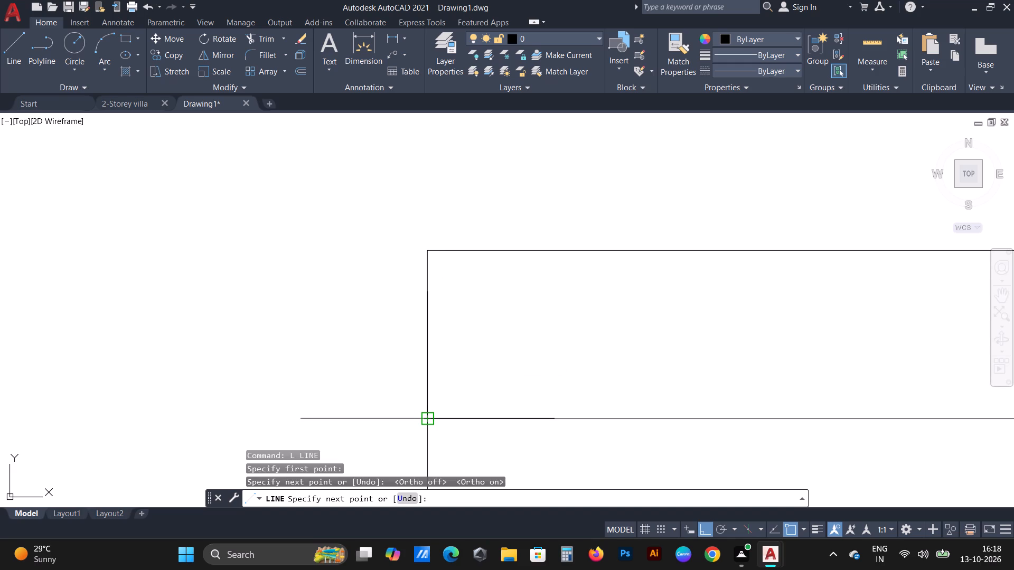
key("ctrl+z")
left_click(437, 377)
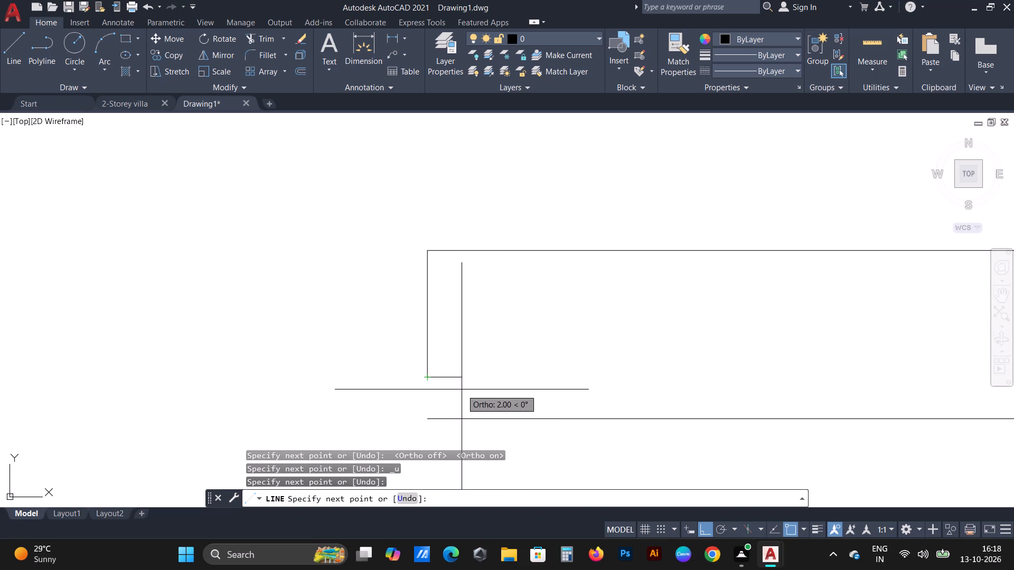
key("F8")
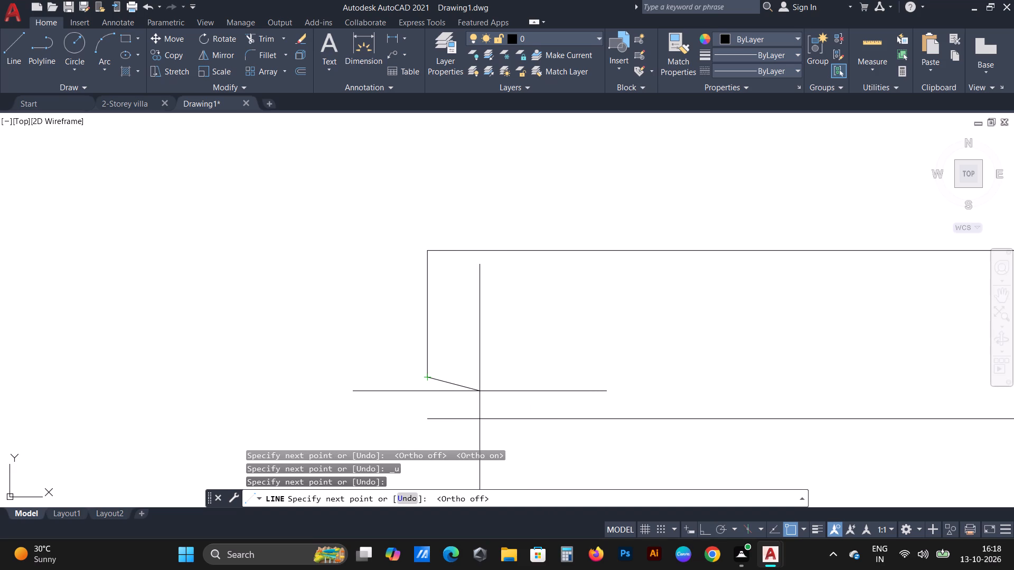
left_click(478, 419)
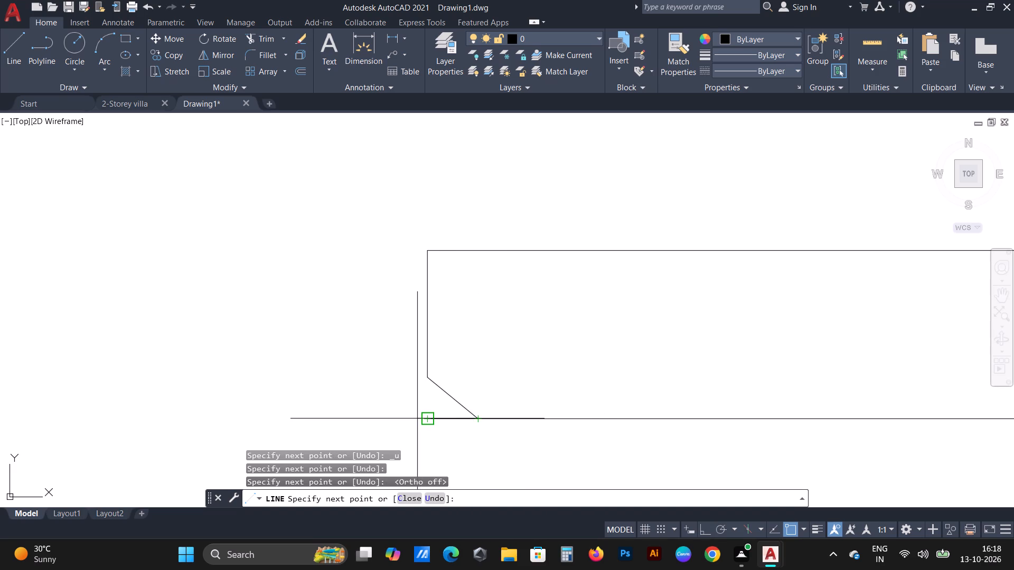
left_click(367, 425)
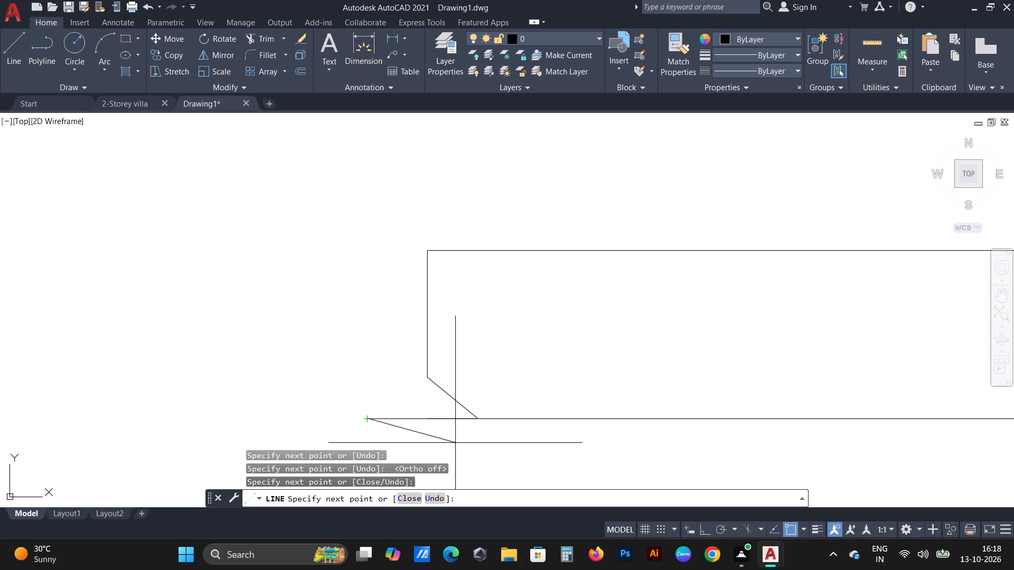
left_click(445, 440)
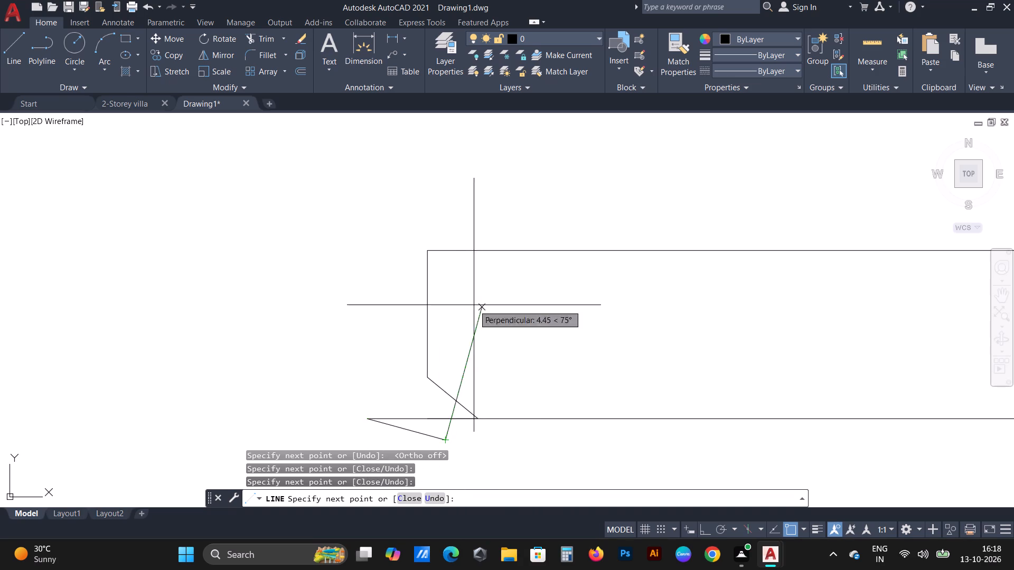
scroll(474, 312, "down", 1)
key("Escape")
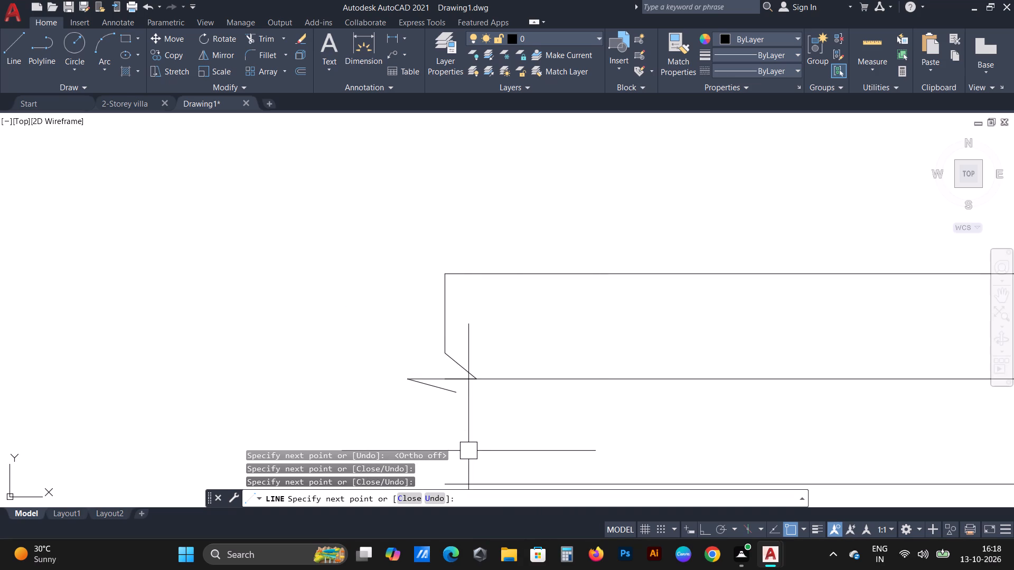
Draw a vertical line about 20 long downward from the upper vertical segment's lower end, passing beyond the bottom floor line.
key("l")
key("space")
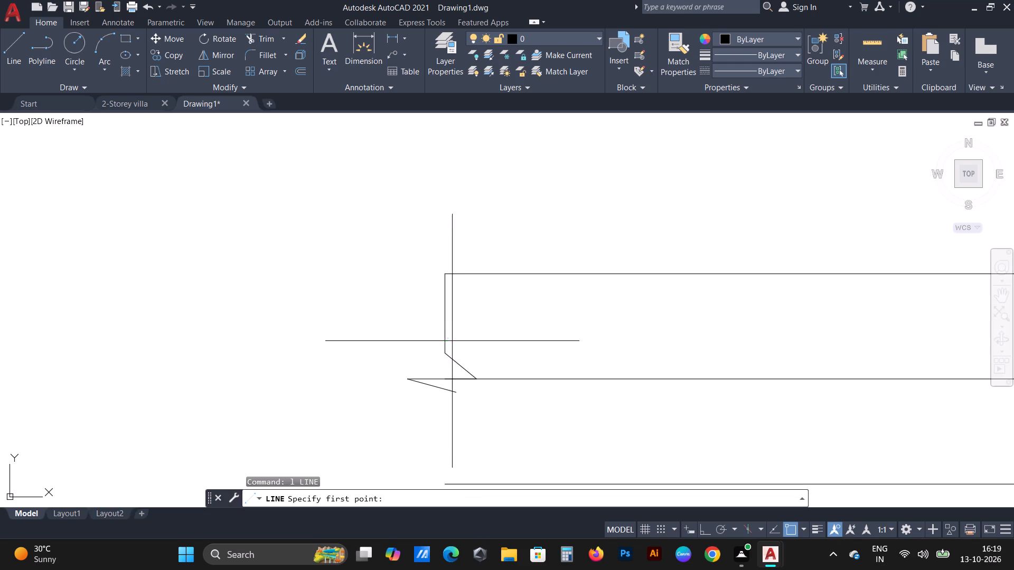
left_click_drag(447, 355, 446, 364)
middle_click_drag(445, 463, 455, 326)
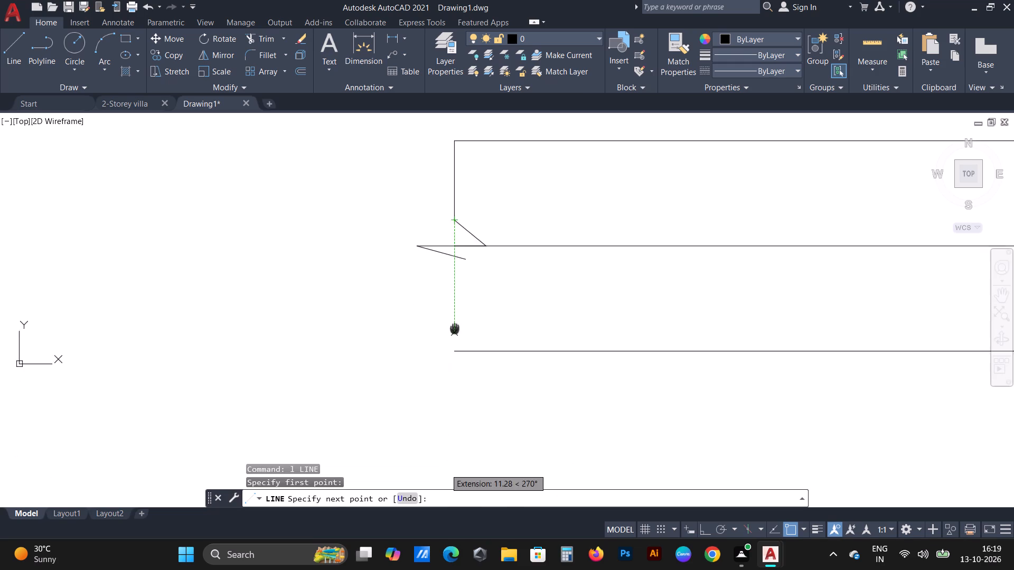
middle_click_drag(455, 326, 462, 325)
key("F8")
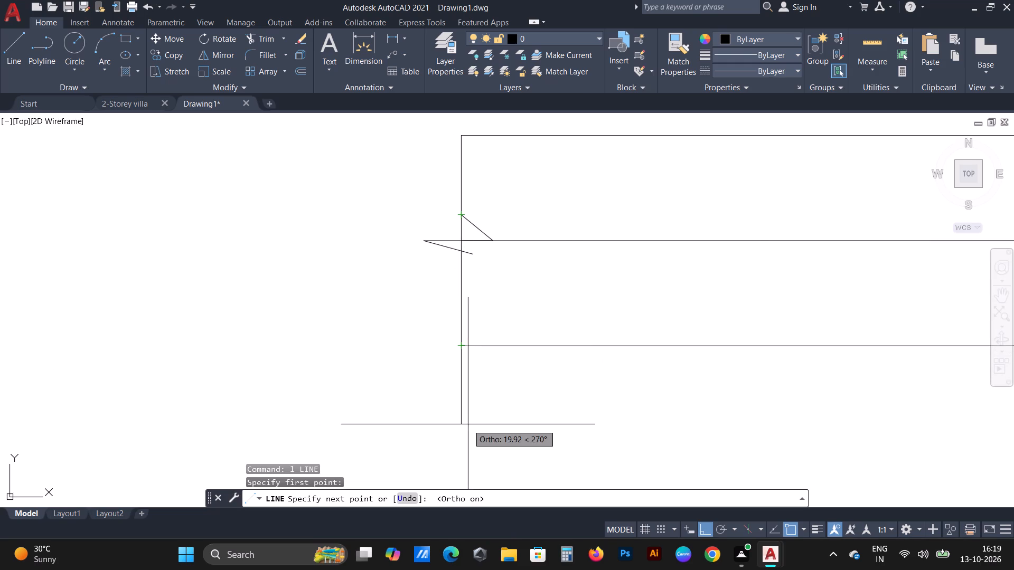
left_click(468, 431)
key("Escape")
Stretch the free end of the lower slanted segment back onto the new vertical line.
scroll(442, 232, "up", 3)
left_click_drag(525, 317, 525, 326)
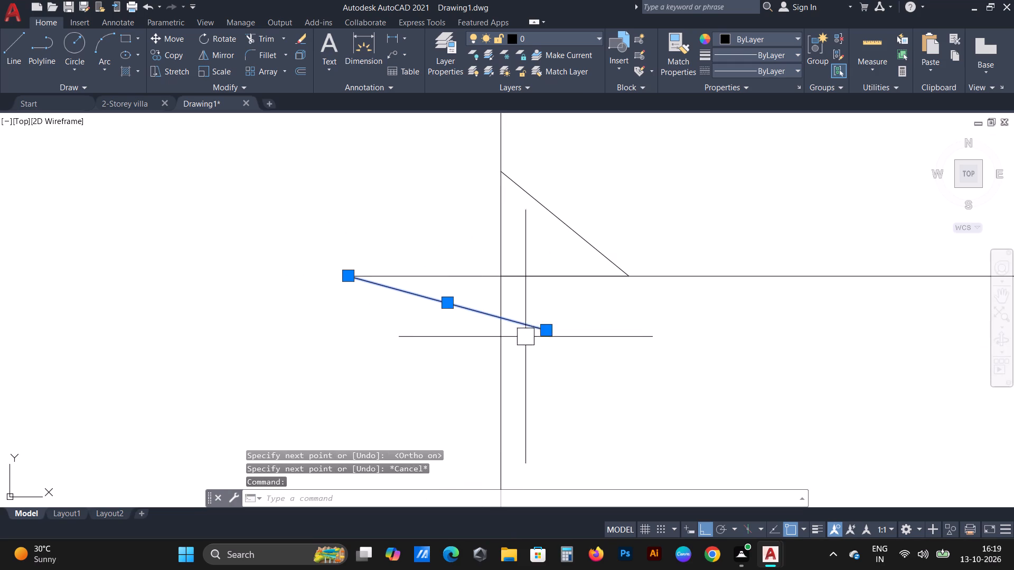
left_click_drag(551, 334, 546, 330)
left_click(504, 310)
key("Escape")
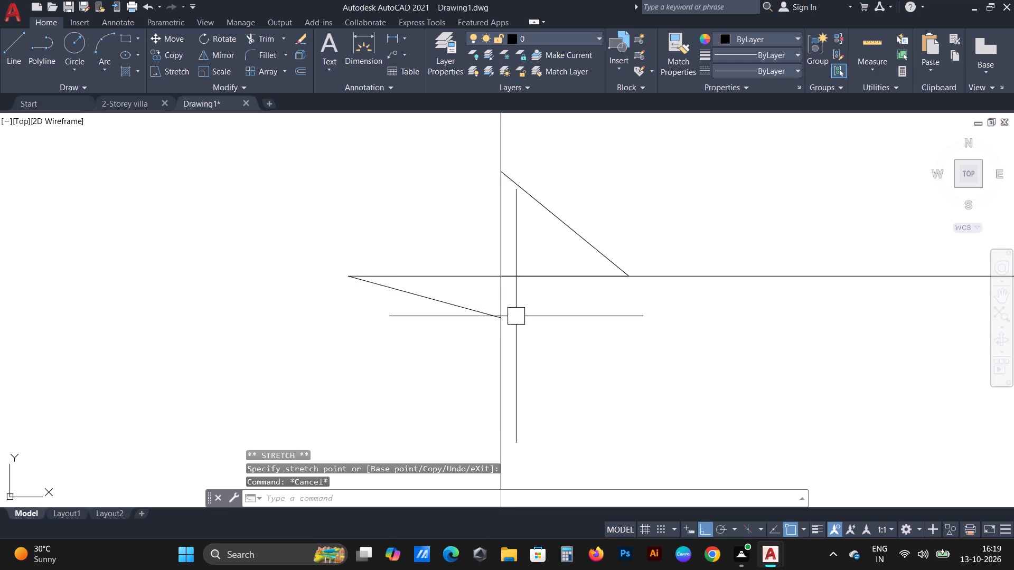
Trim away the vertical line between the upper diagonal's start and the lower slanted segment's end.
type("tr")
key("space")
left_click(497, 303)
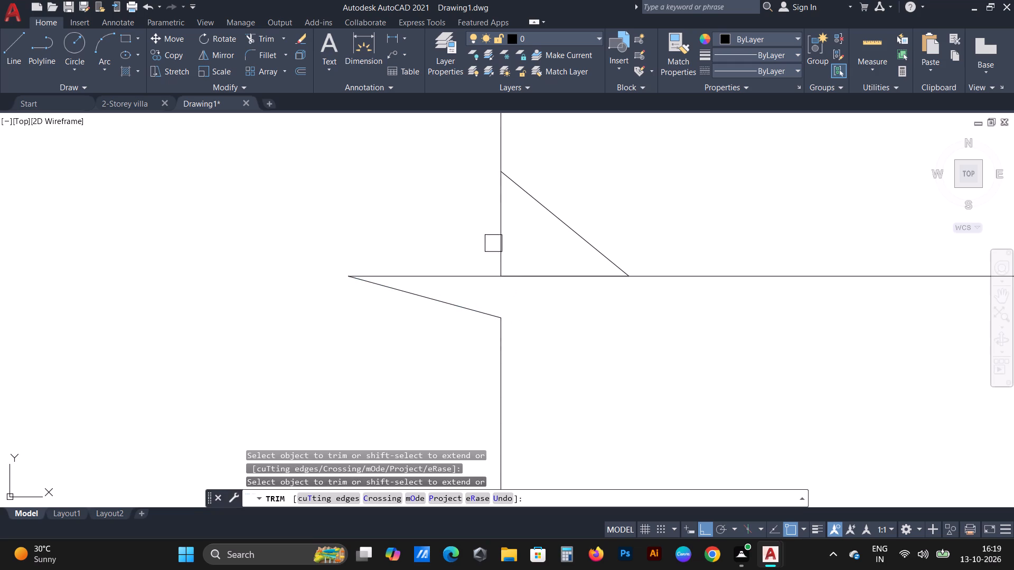
left_click(509, 239)
key("Escape")
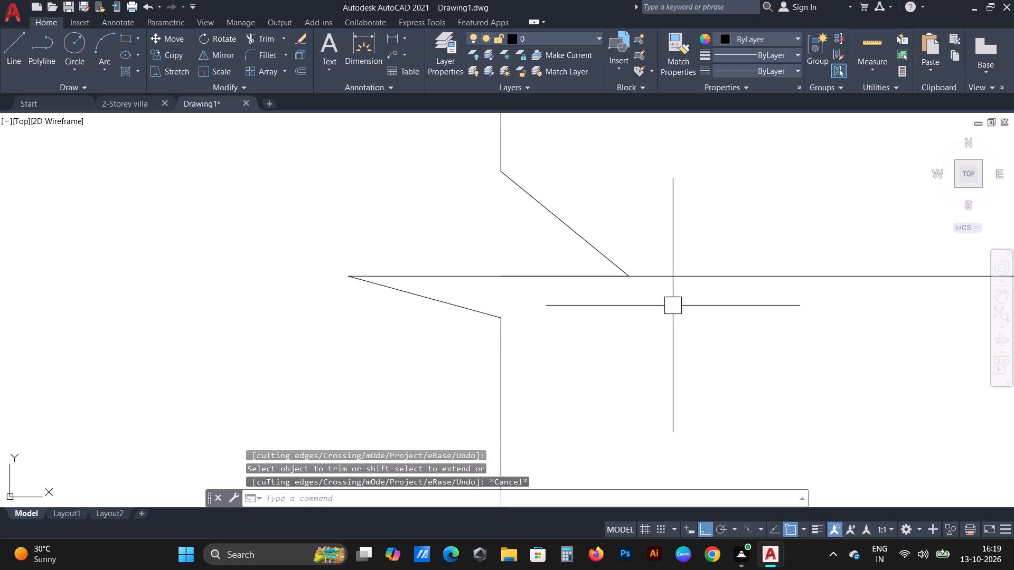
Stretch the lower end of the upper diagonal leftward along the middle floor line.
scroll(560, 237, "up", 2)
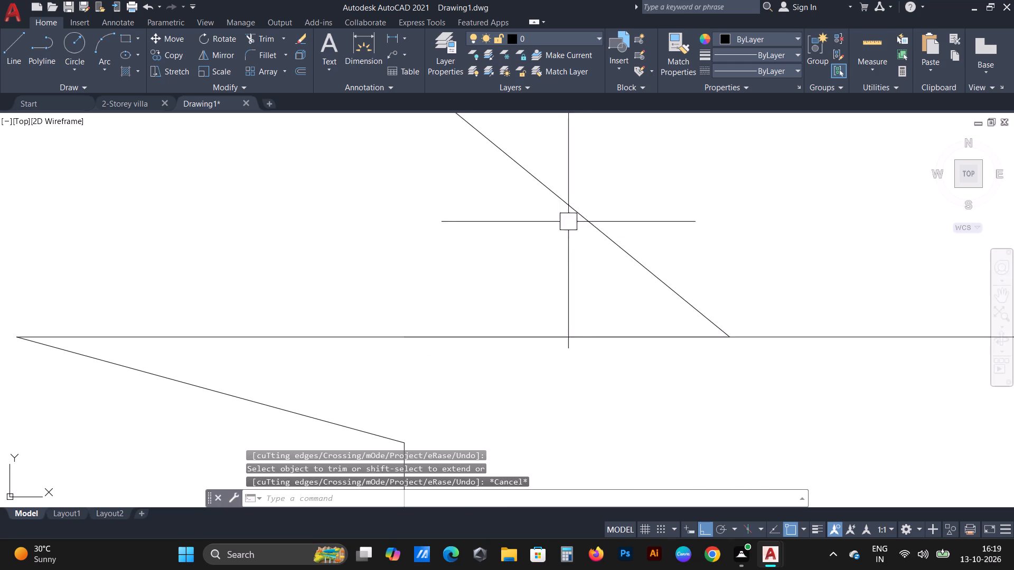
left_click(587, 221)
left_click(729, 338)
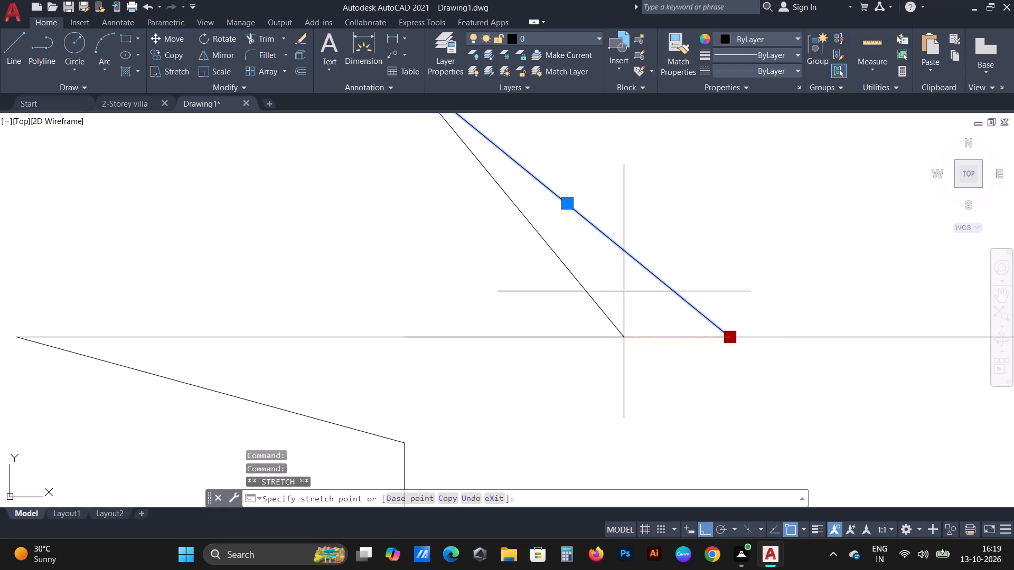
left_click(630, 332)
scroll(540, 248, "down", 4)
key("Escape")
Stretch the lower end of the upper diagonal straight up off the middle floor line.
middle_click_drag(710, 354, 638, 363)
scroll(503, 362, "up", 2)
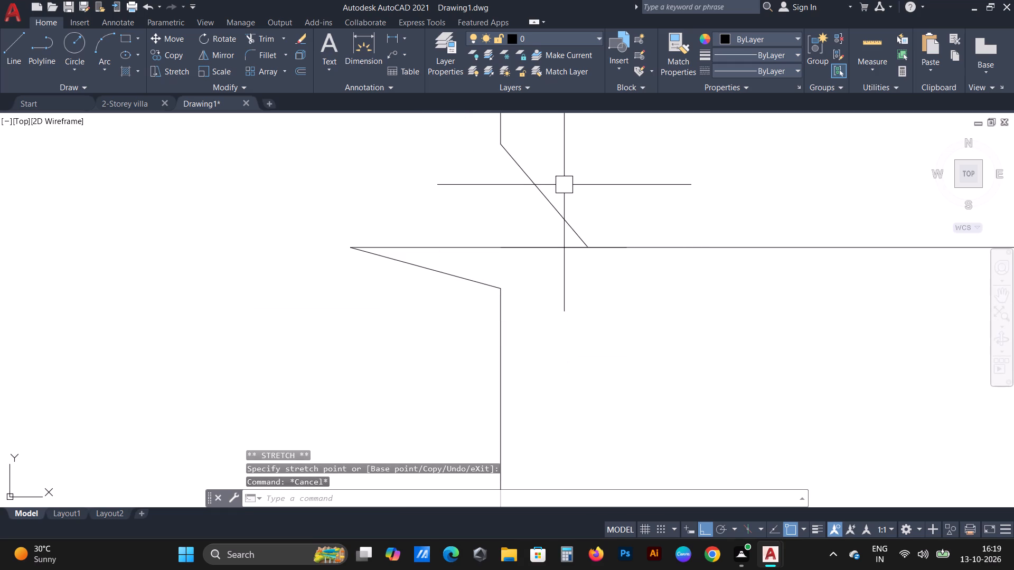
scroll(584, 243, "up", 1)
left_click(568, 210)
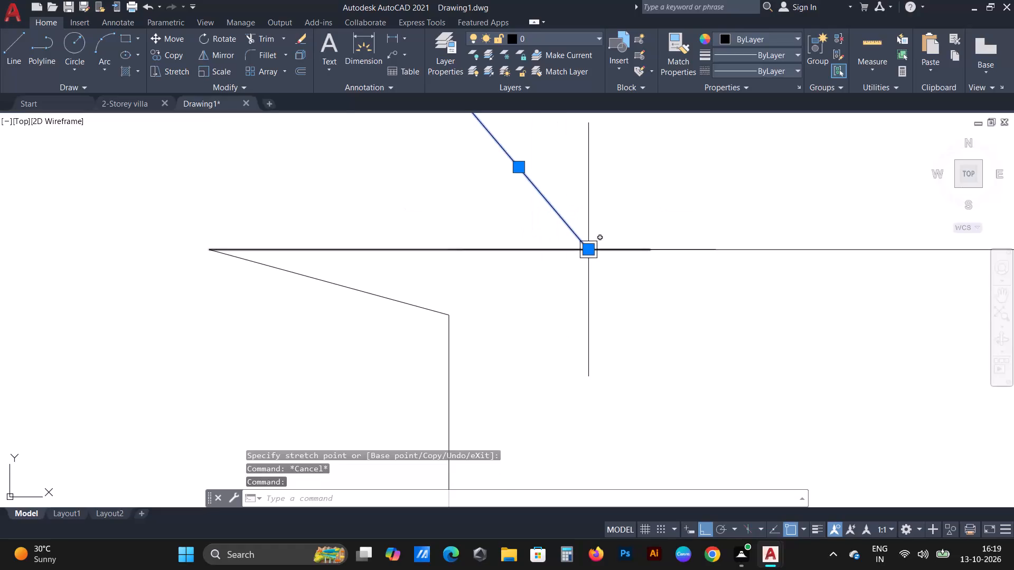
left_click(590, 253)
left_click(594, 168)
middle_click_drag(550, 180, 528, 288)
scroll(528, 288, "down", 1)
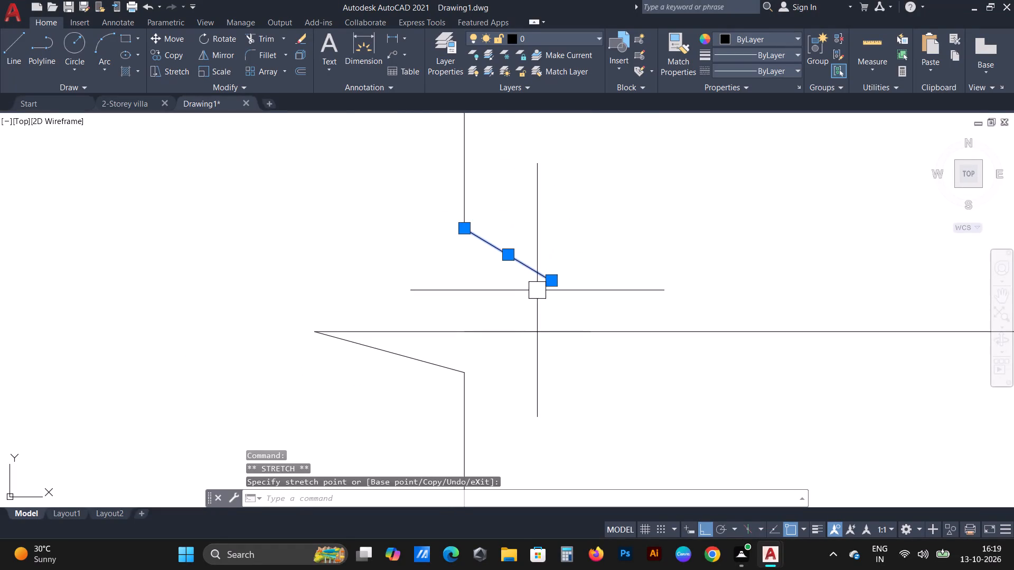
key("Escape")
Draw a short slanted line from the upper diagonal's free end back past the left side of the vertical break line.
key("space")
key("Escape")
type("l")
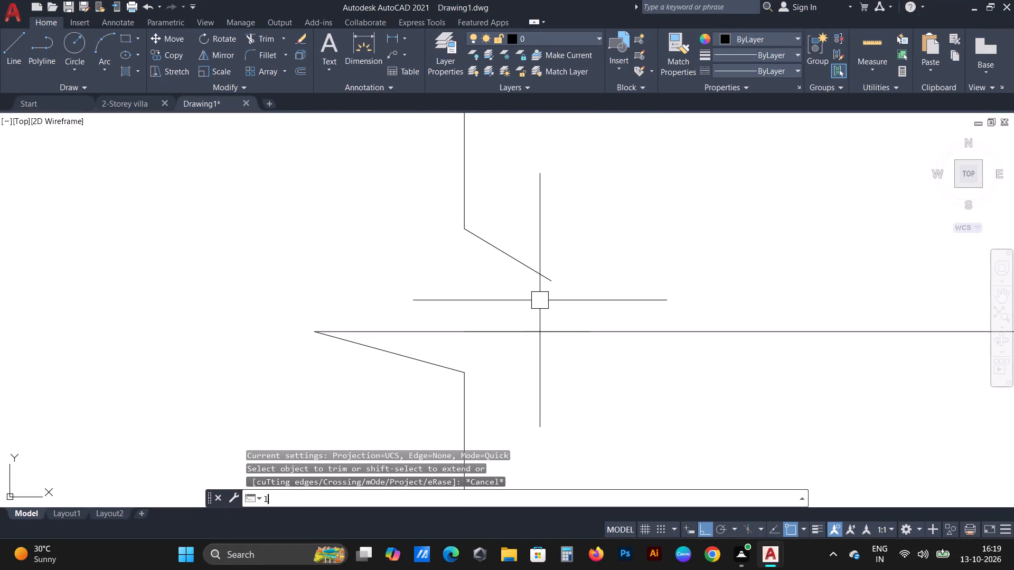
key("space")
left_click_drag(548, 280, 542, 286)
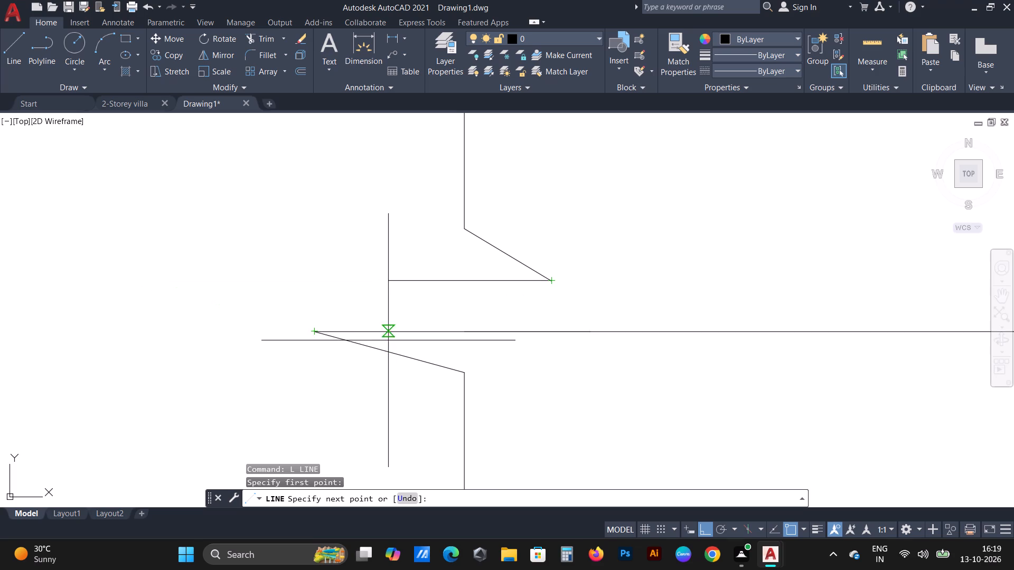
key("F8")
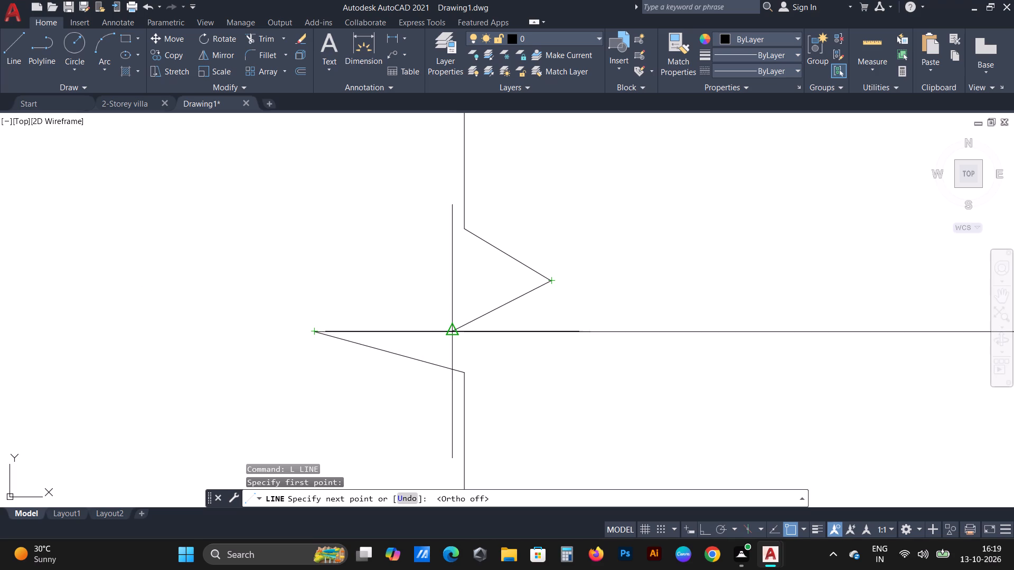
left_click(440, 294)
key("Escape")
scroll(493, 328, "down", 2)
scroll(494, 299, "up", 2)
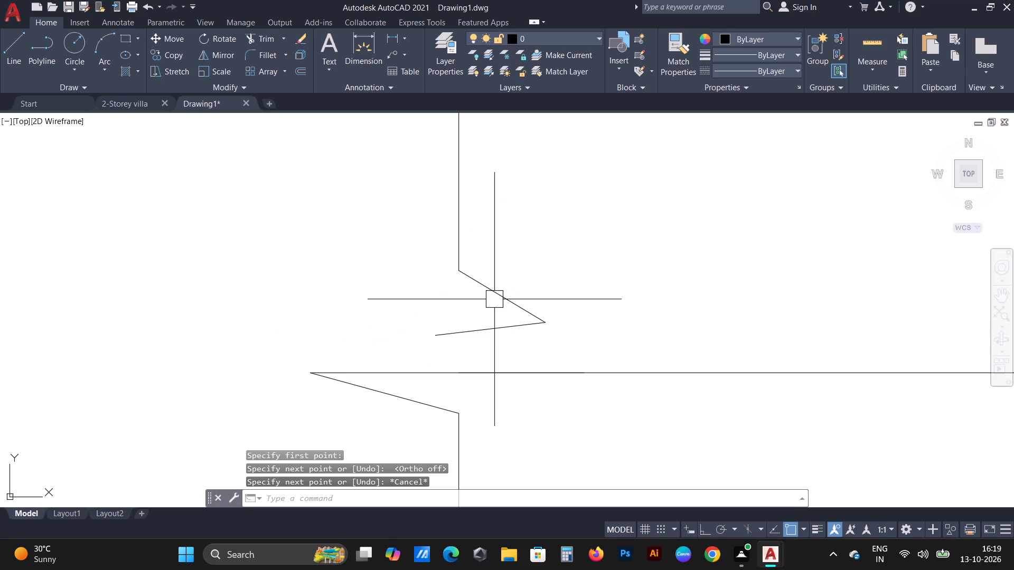
Delete the upper diagonal and the short slanted line attached to it.
scroll(494, 340, "up", 1)
left_click_drag(497, 357, 464, 296)
left_click(372, 236)
key("Delete")
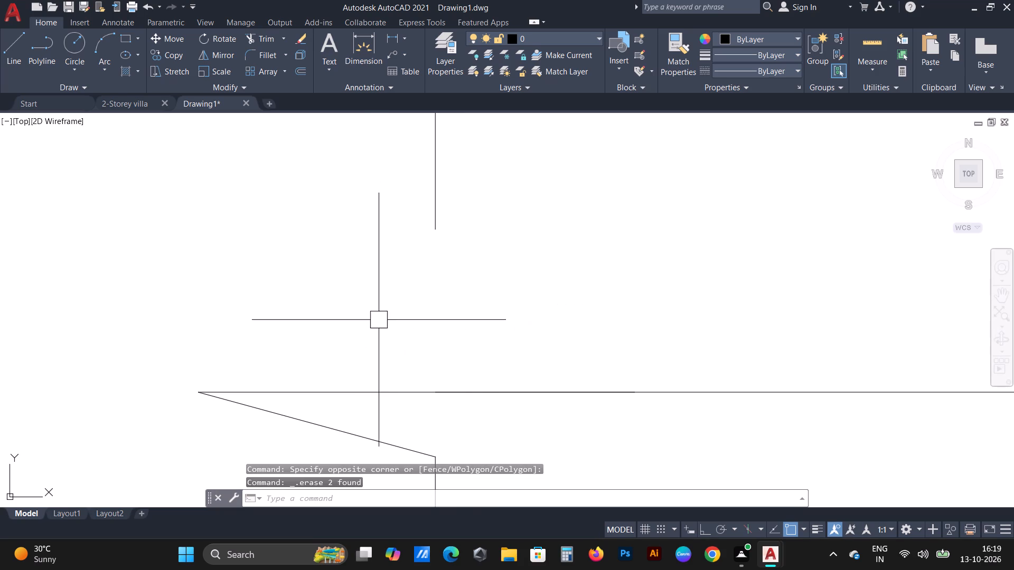
Delete the short horizontal line overlapping the left end of the middle floor line.
scroll(454, 304, "down", 2)
scroll(437, 298, "up", 2)
scroll(444, 254, "down", 4)
middle_click_drag(672, 274, 388, 300)
scroll(179, 305, "up", 3)
left_click(255, 333)
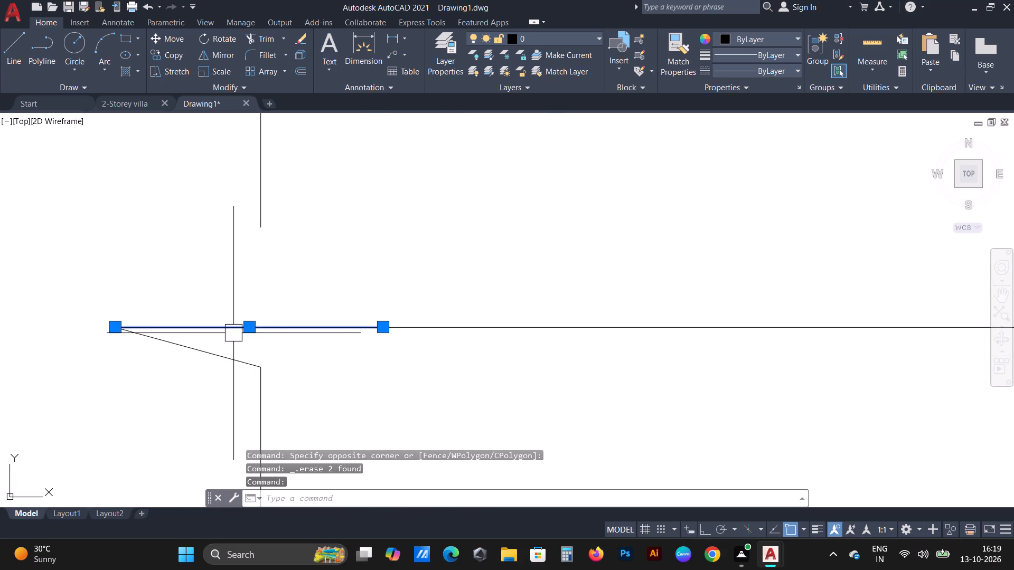
key("Delete")
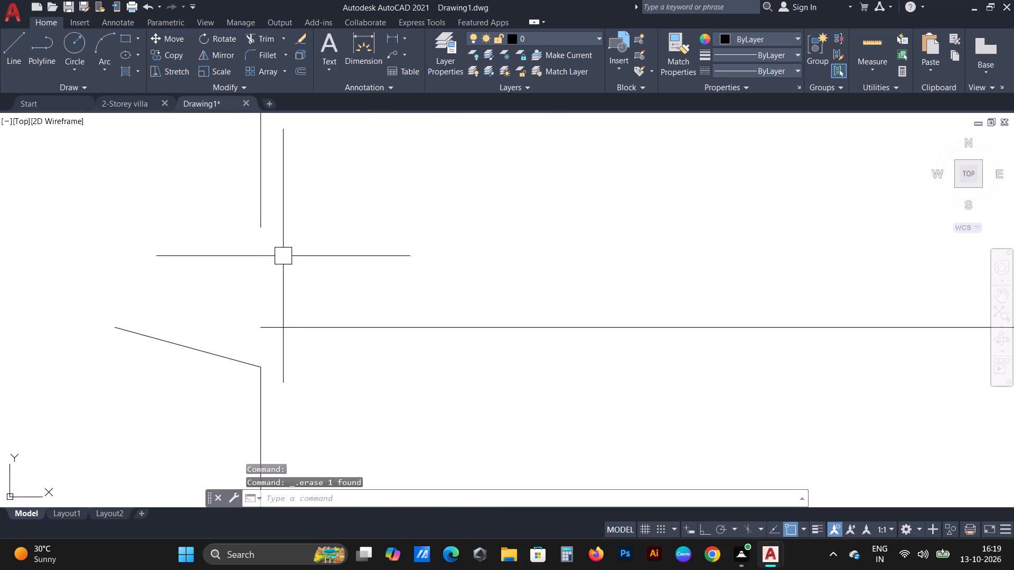
Draw a zigzag of lines from the upper vertical break line's lower end, right, left, onto the middle floor line, ending at the lower vertical's top.
key("l")
key("space")
left_click(262, 224)
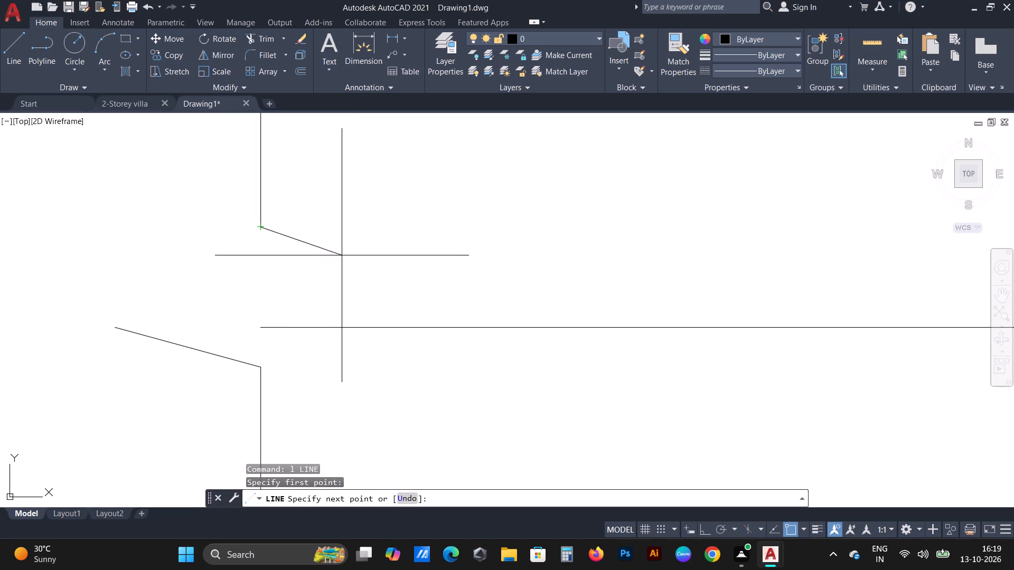
left_click(396, 261)
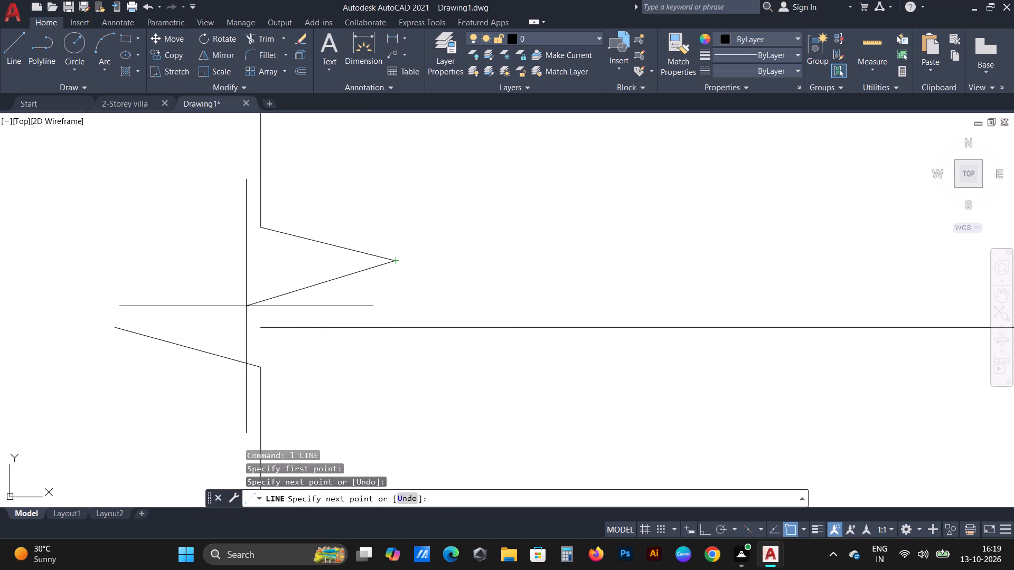
left_click(204, 306)
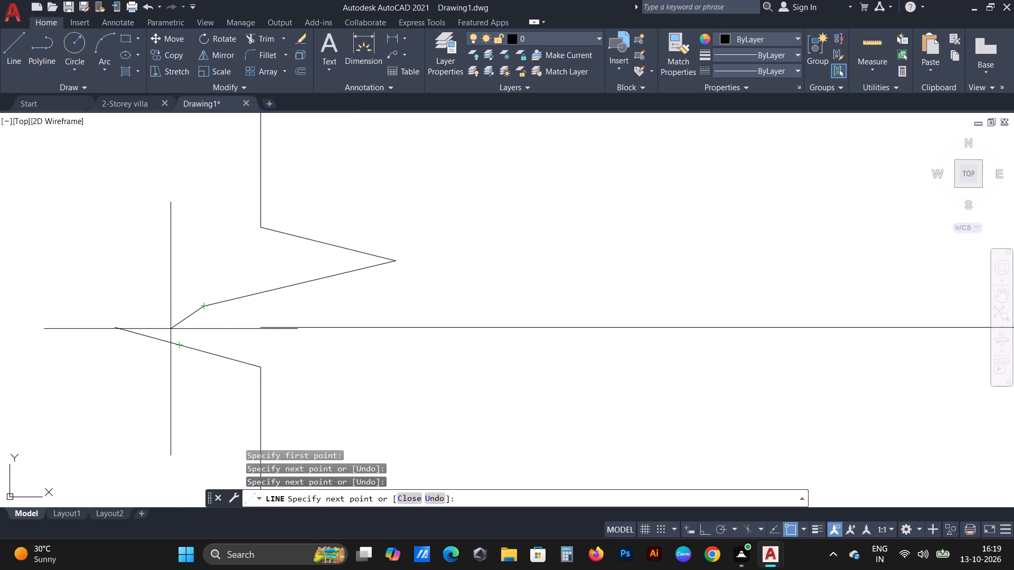
key("ctrl+z")
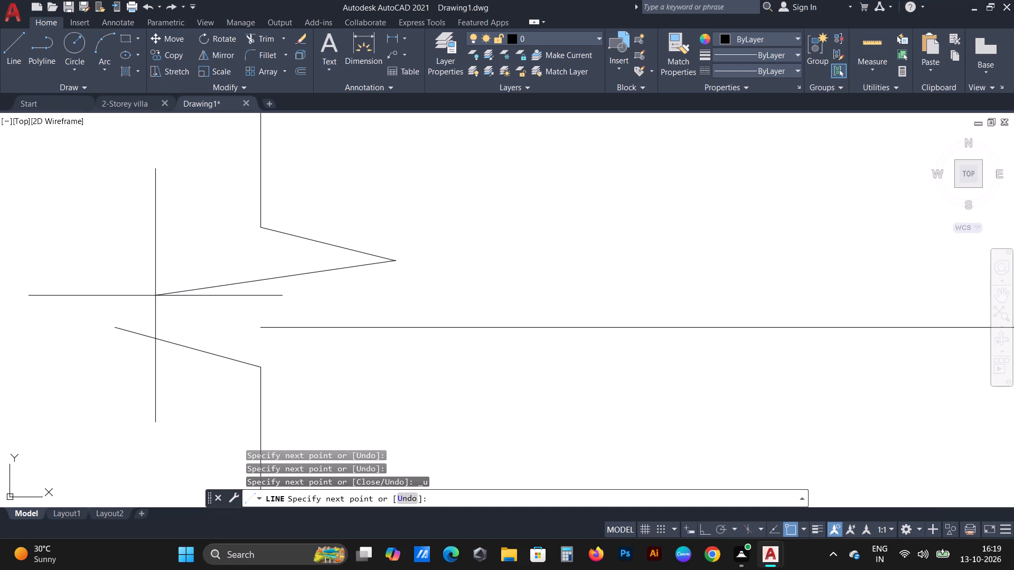
left_click(155, 296)
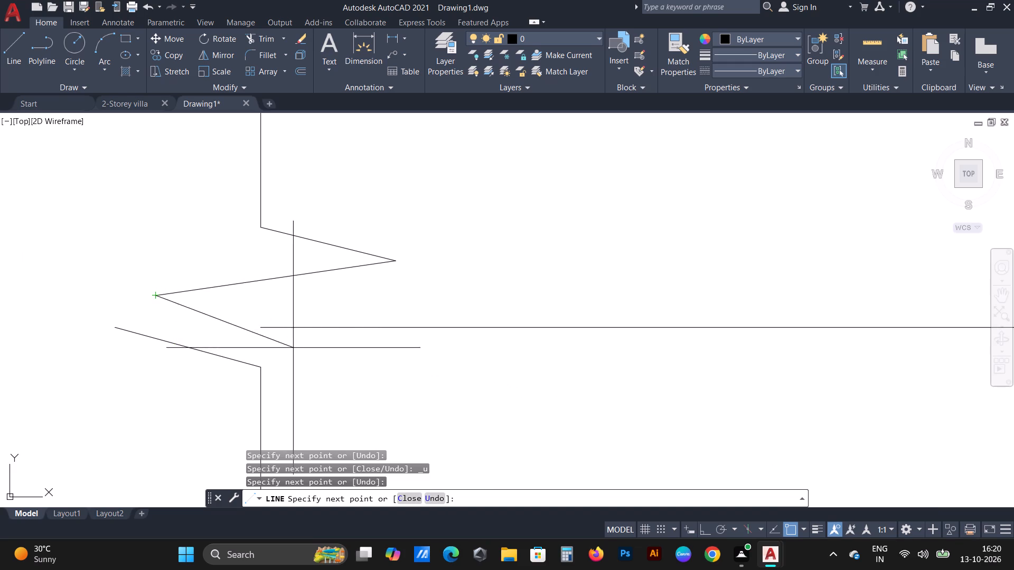
left_click(285, 317)
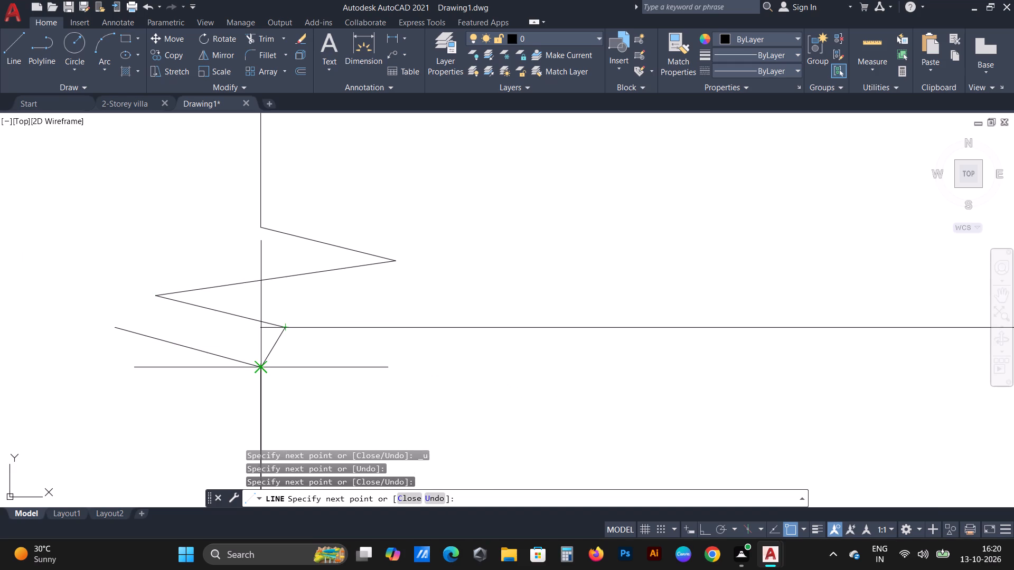
left_click(259, 364)
key("Escape")
Delete the old lower diagonal and the short slanted segment linking the zigzag to the lower vertical break line.
left_click(169, 345)
key("Delete")
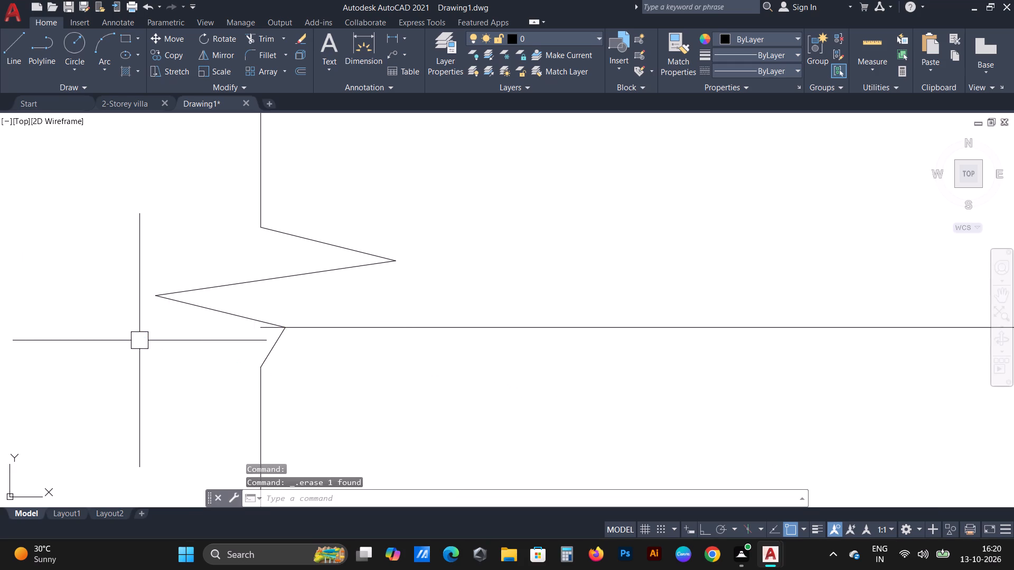
scroll(100, 481, "down", 4)
scroll(212, 401, "up", 1)
middle_click_drag(220, 392, 321, 244)
scroll(150, 297, "up", 3)
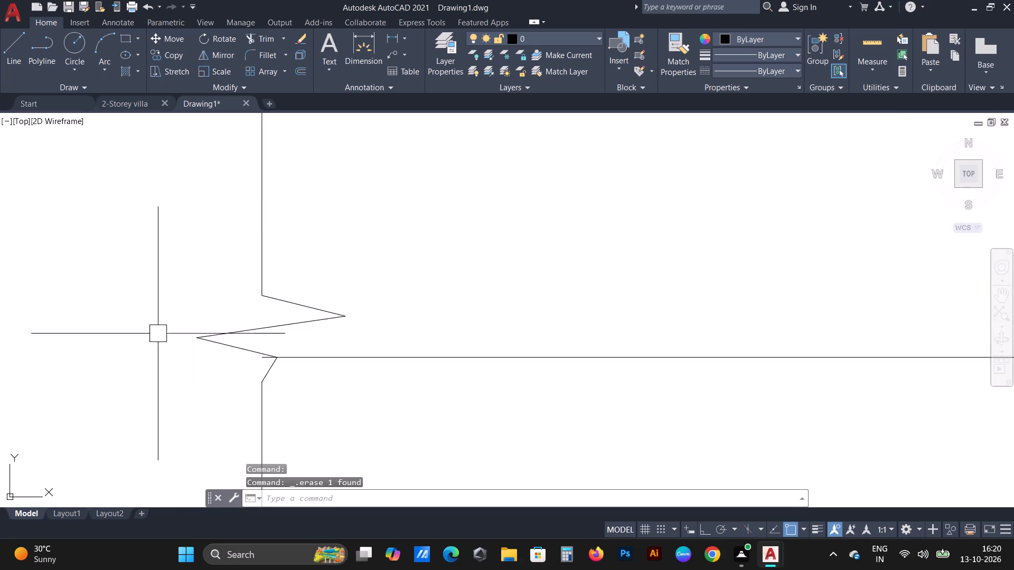
scroll(165, 349, "up", 2)
left_click(434, 313)
key("Delete")
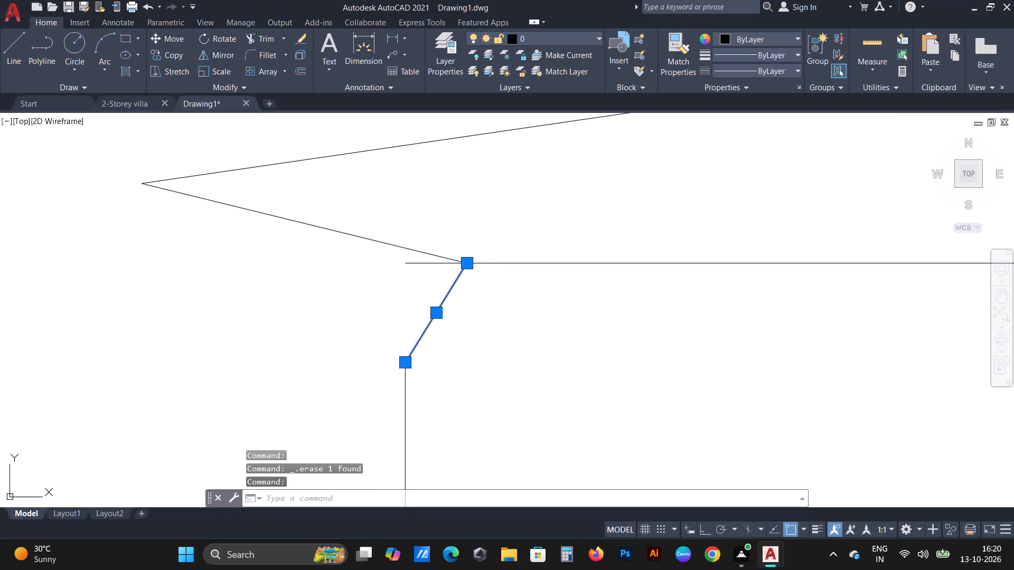
With Ortho on, stretch the lower vertical break line's top end straight up to meet the zigzag's last diagonal.
left_click(411, 407)
left_click(401, 363)
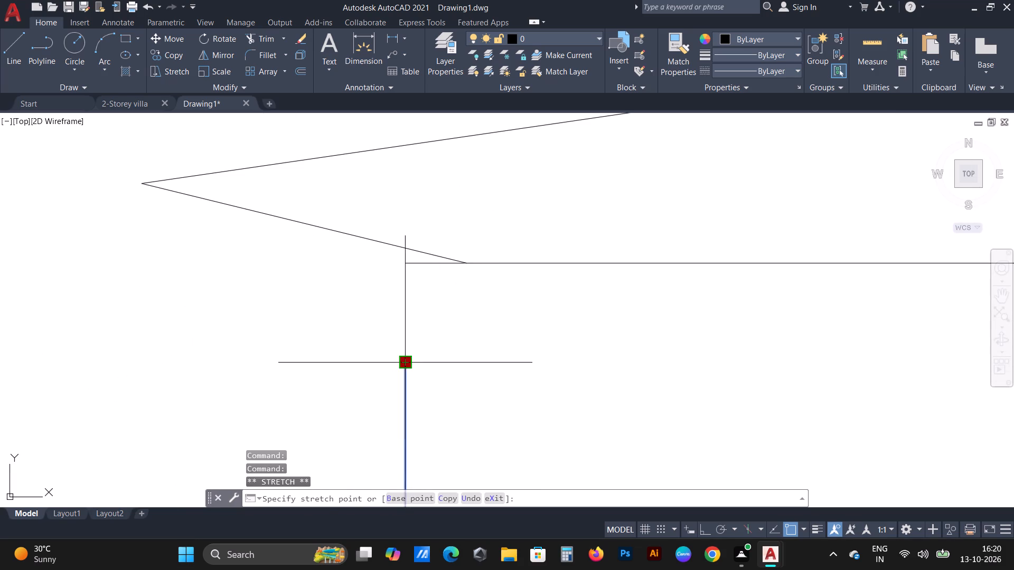
scroll(394, 259, "up", 1)
key("F8")
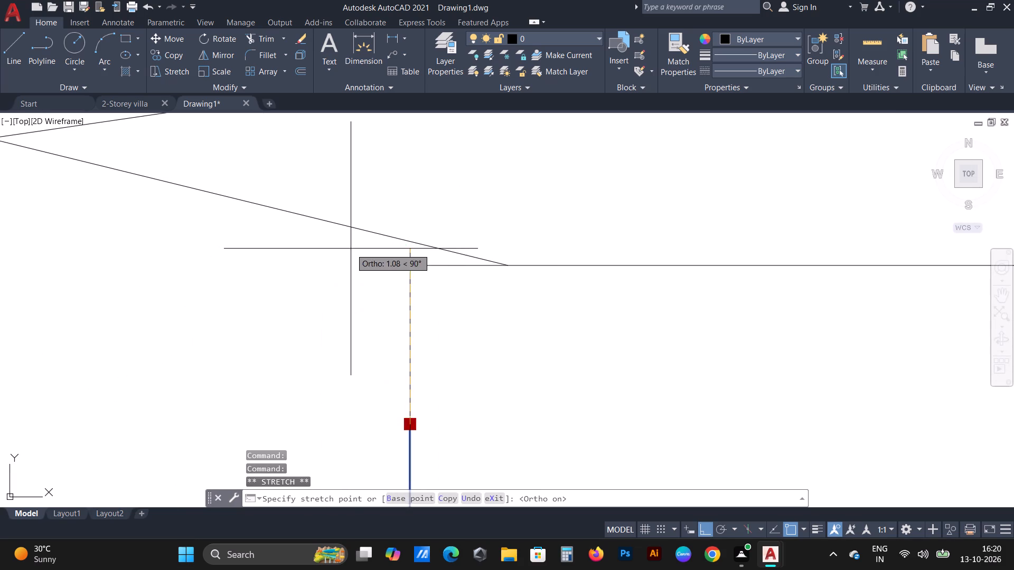
scroll(351, 249, "up", 2)
left_click(497, 234)
key("Escape")
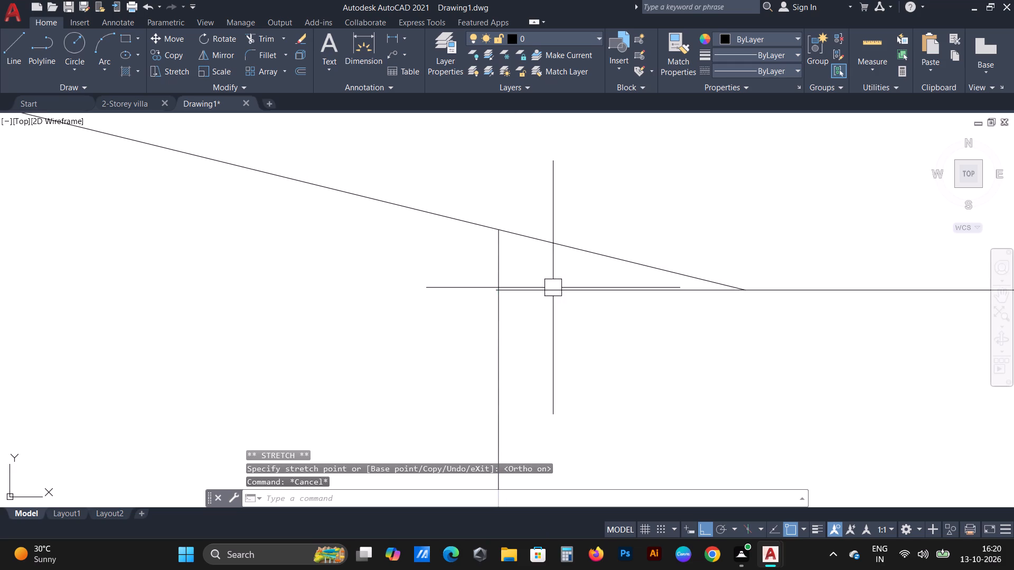
left_click(553, 288)
key("Escape")
Stretch the upper vertical break line's top end straight up beyond the top floor line.
scroll(334, 262, "down", 7)
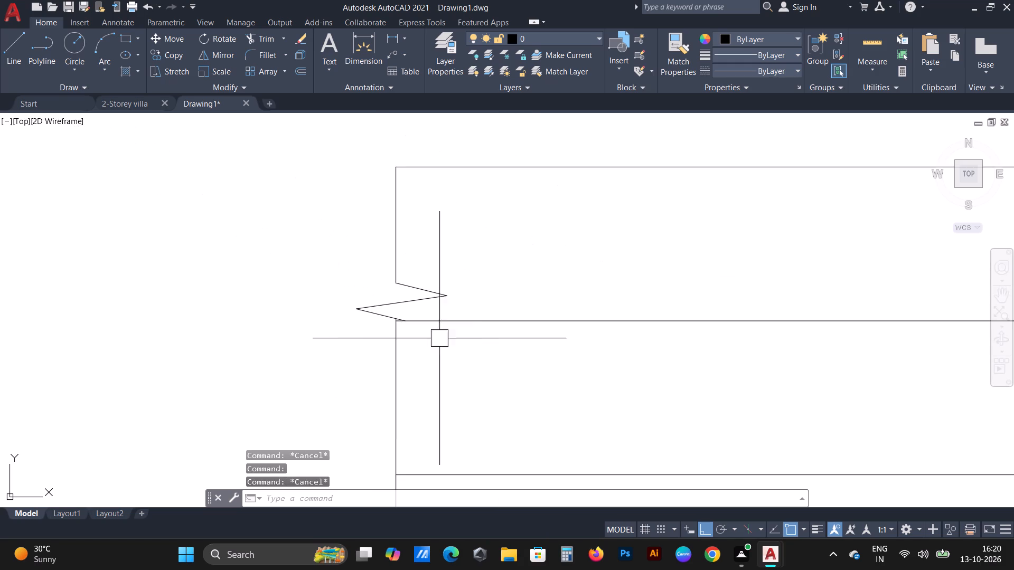
scroll(272, 368, "down", 3)
scroll(253, 357, "up", 1)
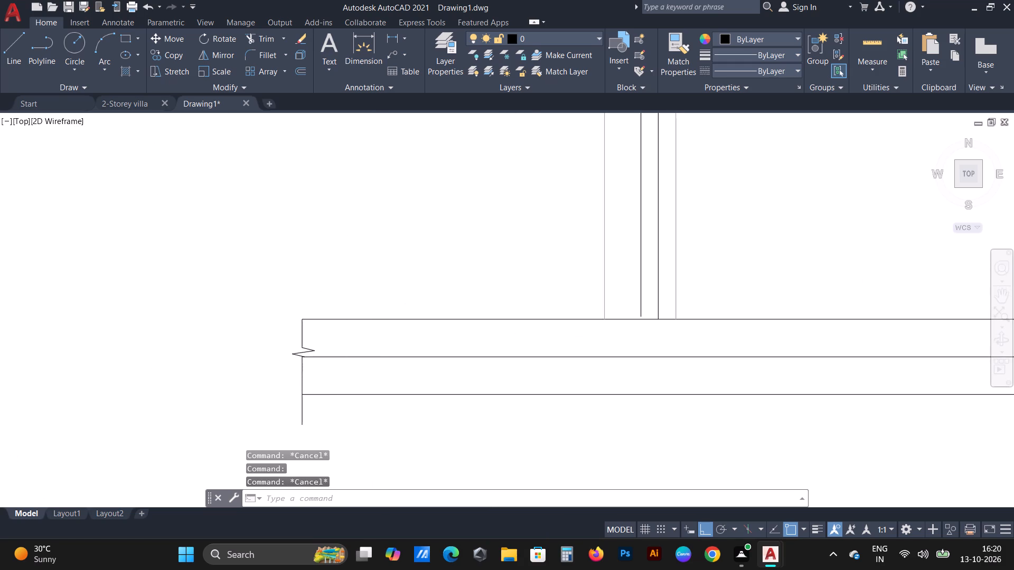
scroll(261, 350, "up", 2)
left_click(354, 300)
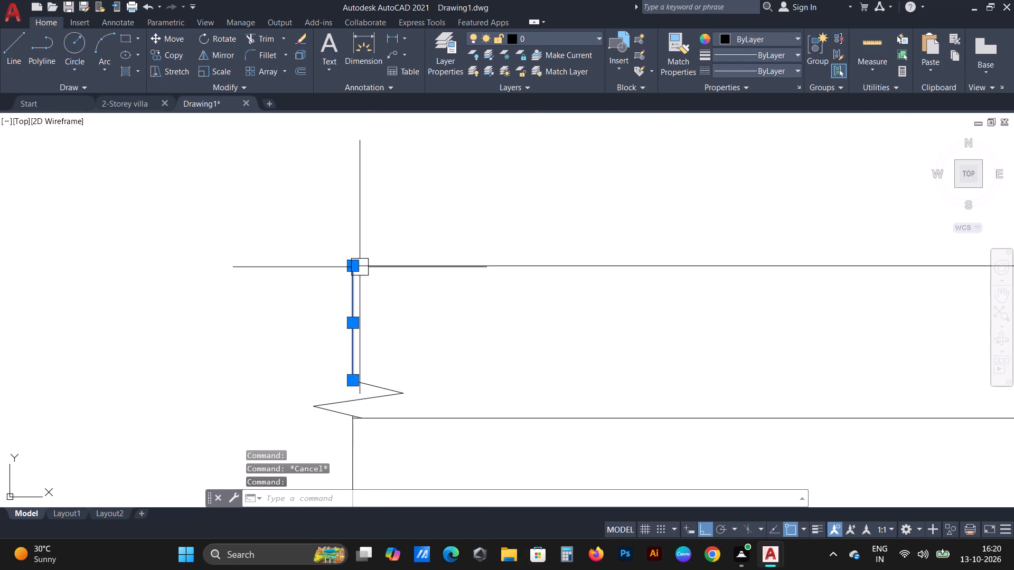
left_click_drag(357, 267, 356, 259)
left_click(362, 176)
key("Escape")
Trim the zigzag's last diagonal where it extends past the lower vertical break line.
scroll(354, 478, "up", 2)
scroll(368, 369, "up", 1)
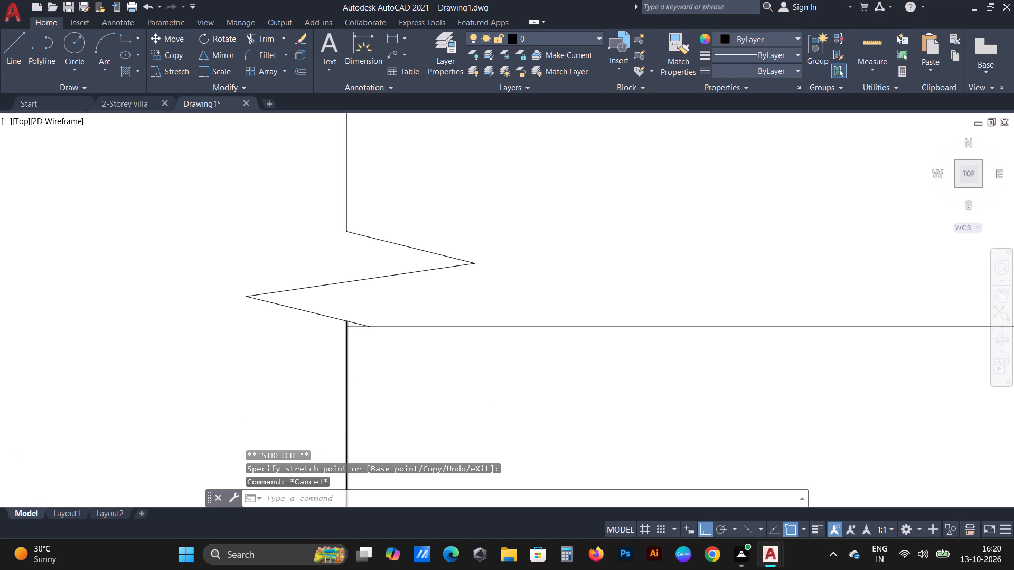
scroll(368, 368, "up", 1)
scroll(331, 262, "up", 1)
key("t")
key("r")
key("space")
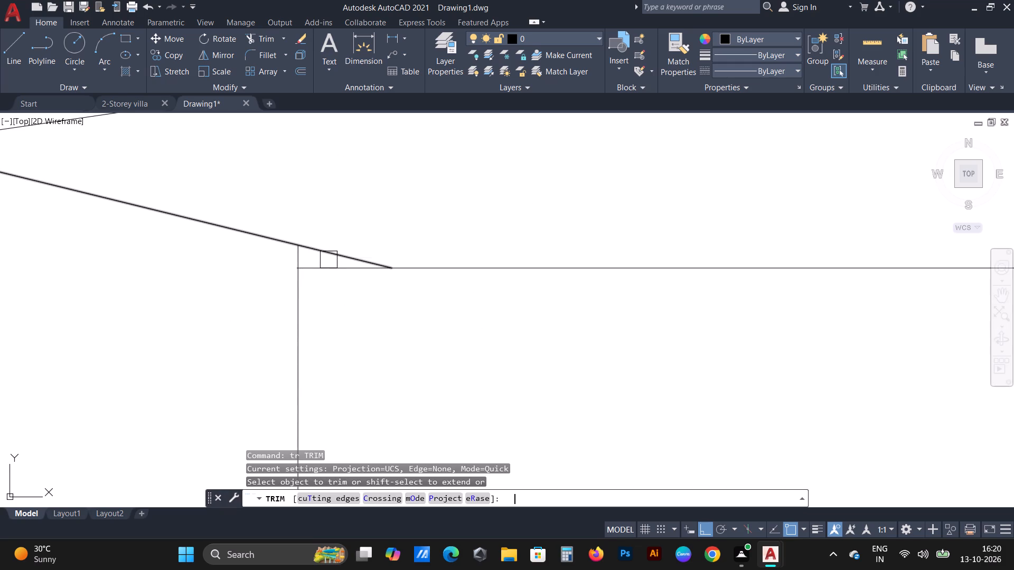
left_click(332, 259)
key("Escape")
scroll(360, 301, "down", 5)
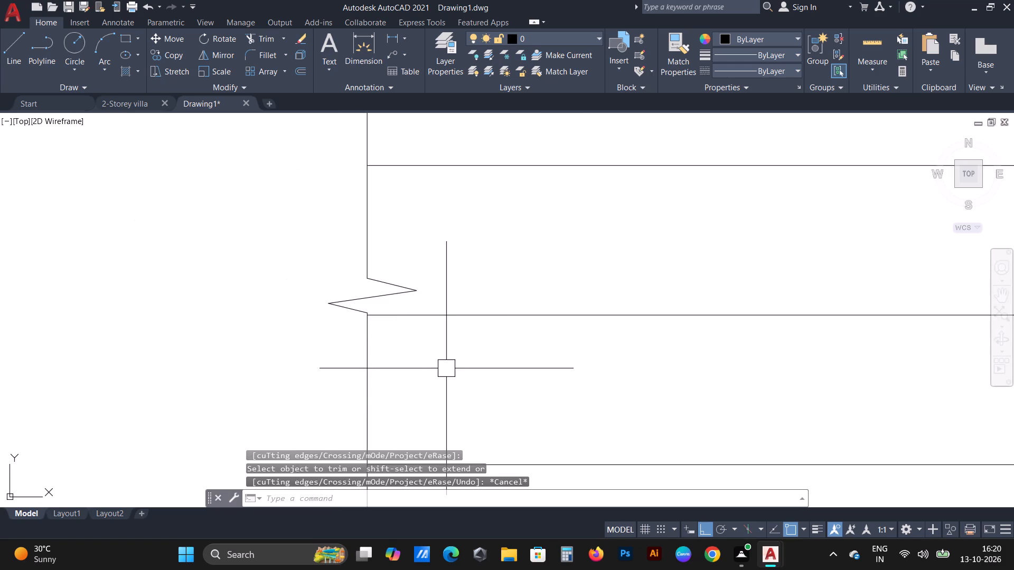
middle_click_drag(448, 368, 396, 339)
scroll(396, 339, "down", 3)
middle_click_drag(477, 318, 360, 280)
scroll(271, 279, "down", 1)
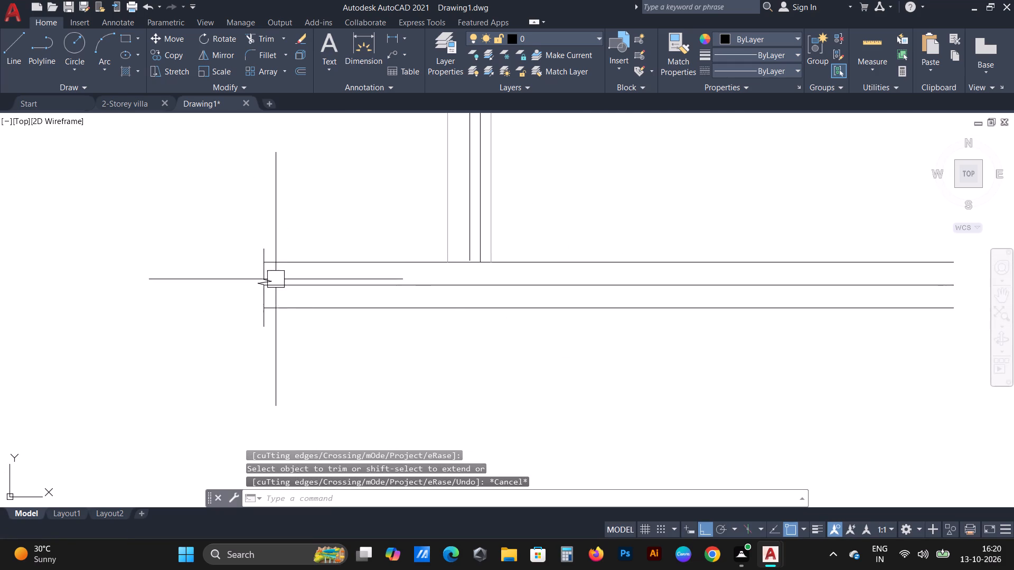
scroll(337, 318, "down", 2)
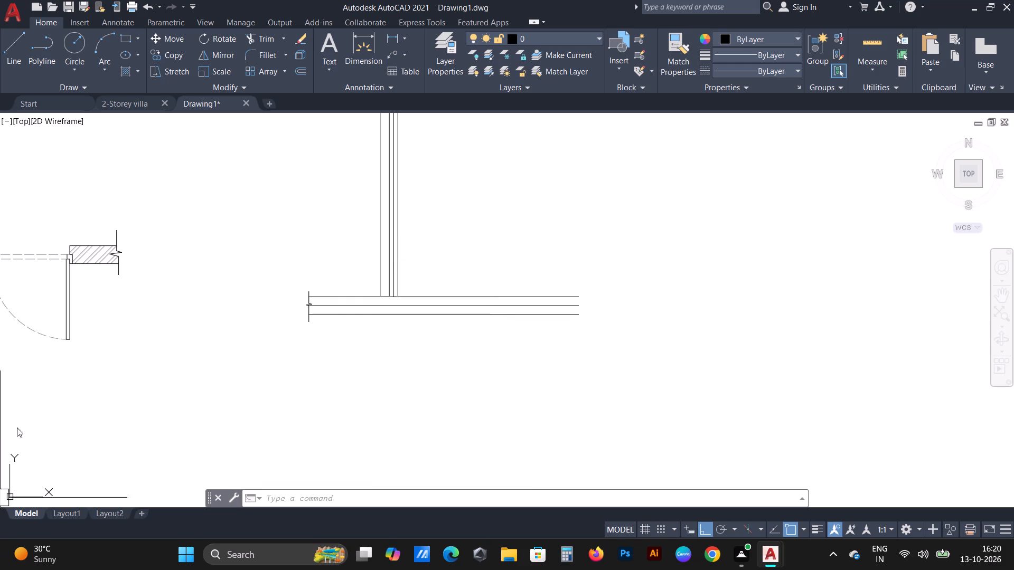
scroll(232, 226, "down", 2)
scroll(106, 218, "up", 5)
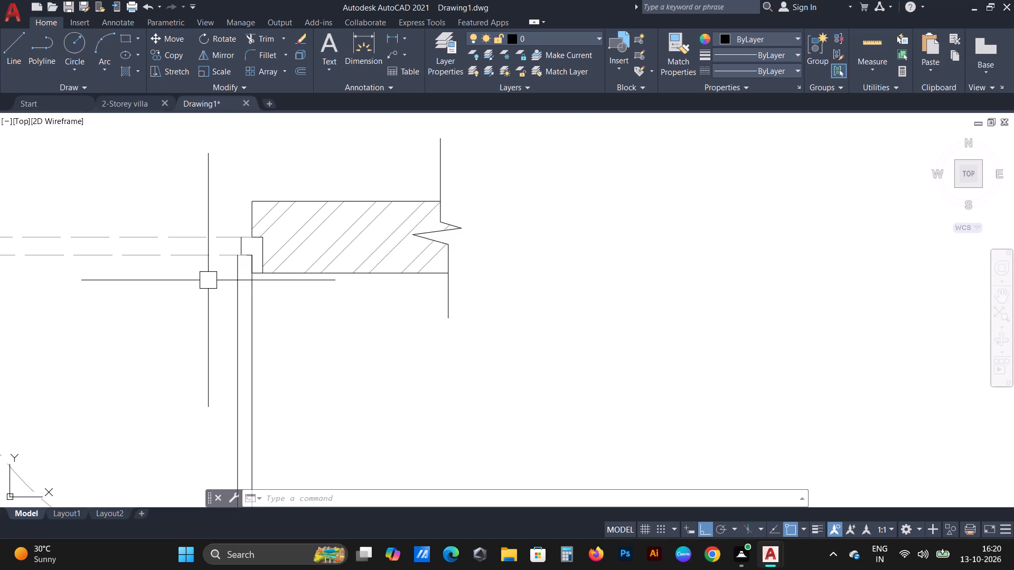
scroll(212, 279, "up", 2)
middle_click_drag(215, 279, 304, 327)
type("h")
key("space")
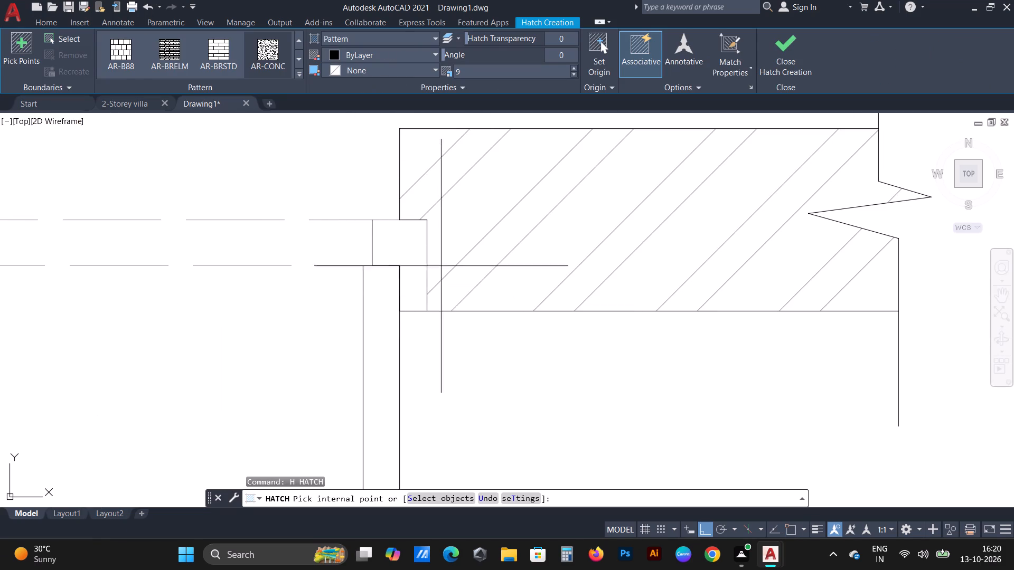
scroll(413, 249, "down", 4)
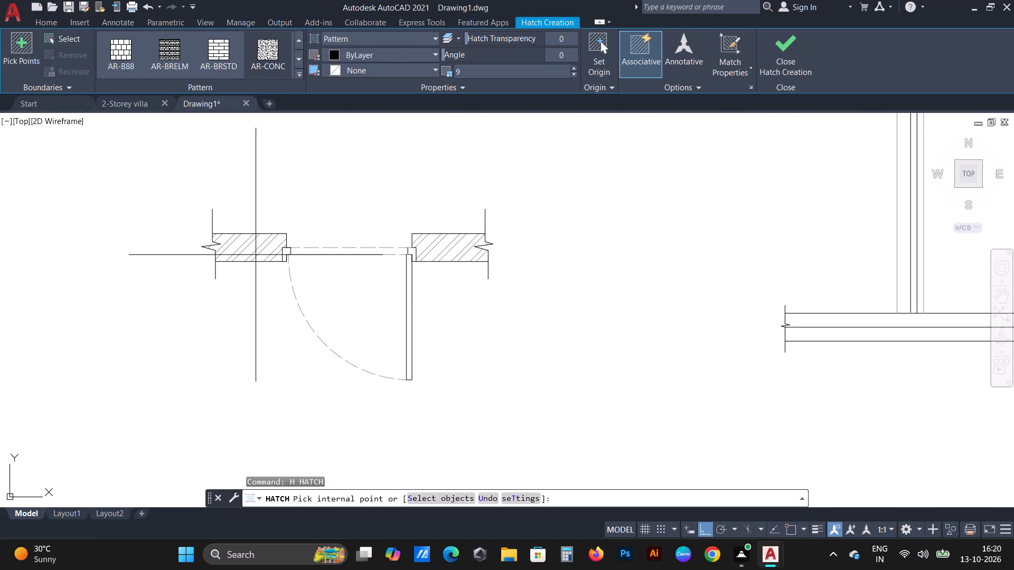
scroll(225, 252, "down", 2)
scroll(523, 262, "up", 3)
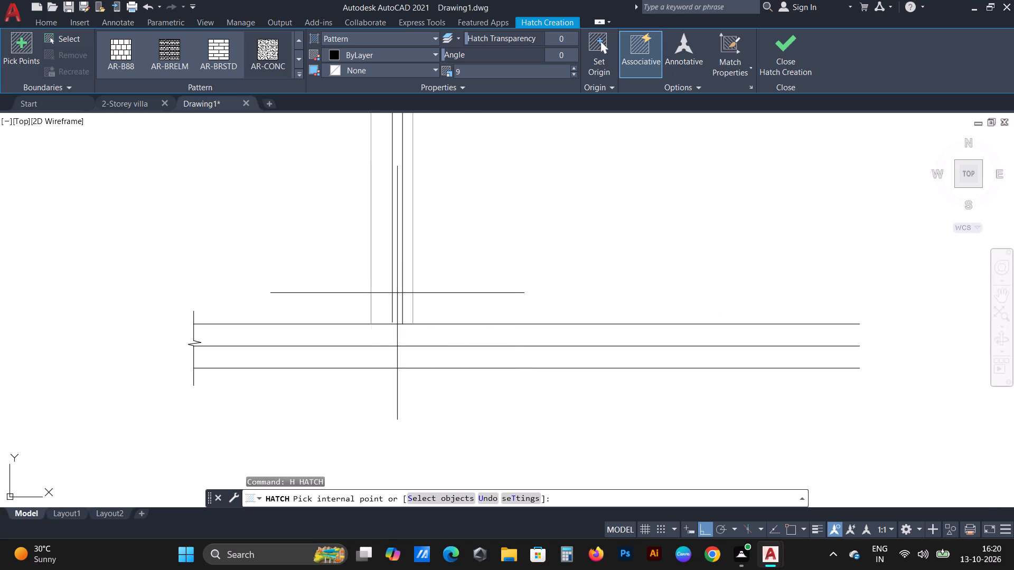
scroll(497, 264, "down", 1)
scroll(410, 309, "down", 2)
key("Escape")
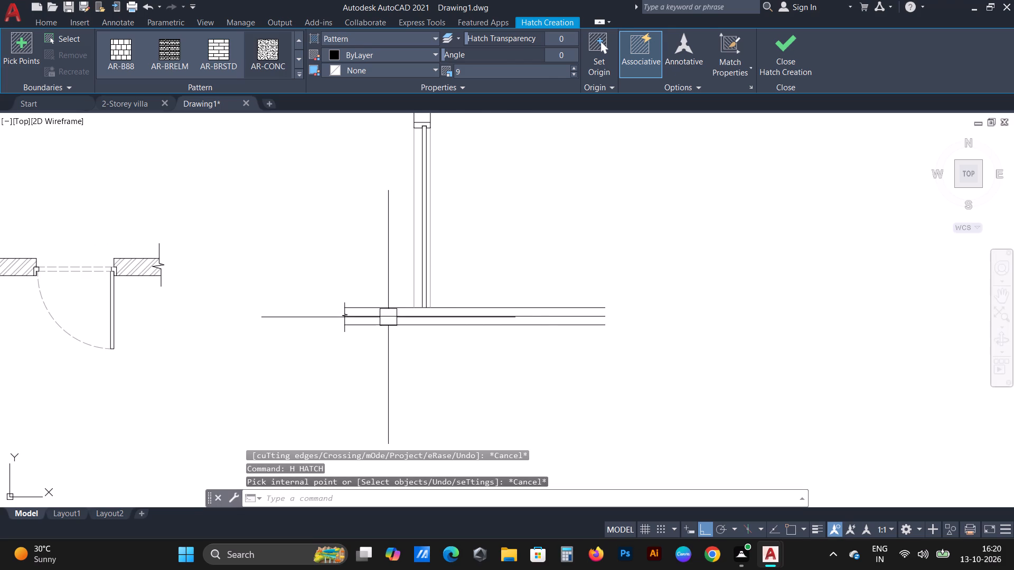
Draw a large freehand rectangle in the empty space to the right of the door section.
scroll(456, 299, "down", 2)
middle_click_drag(544, 315, 413, 305)
type("rec")
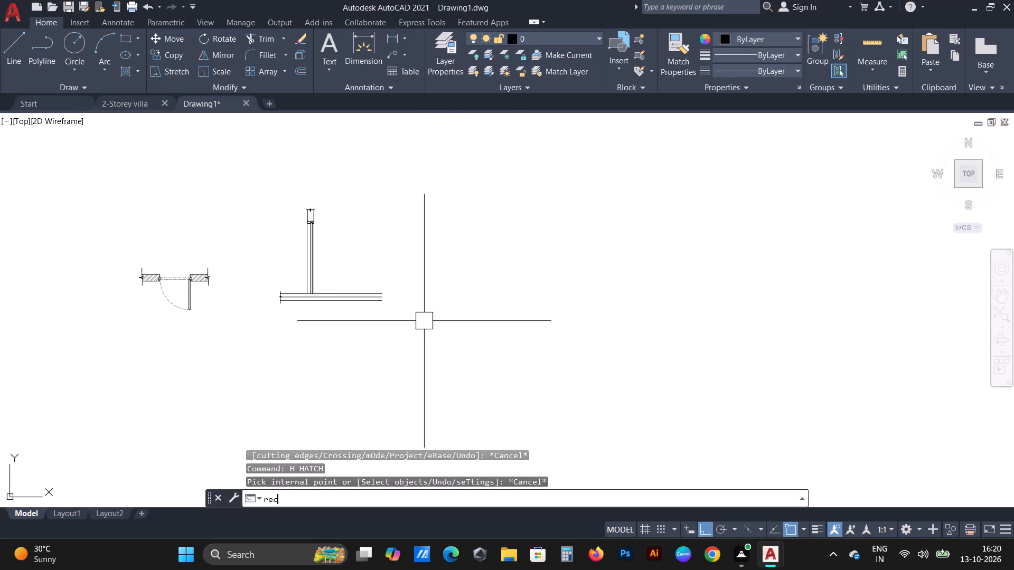
key("space")
left_click(484, 266)
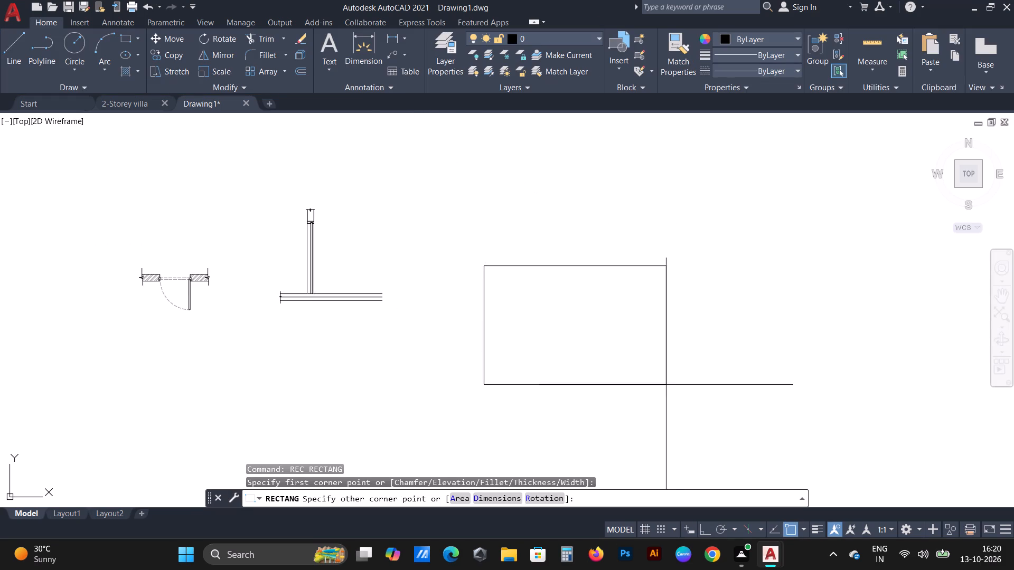
left_click(666, 385)
key("Escape")
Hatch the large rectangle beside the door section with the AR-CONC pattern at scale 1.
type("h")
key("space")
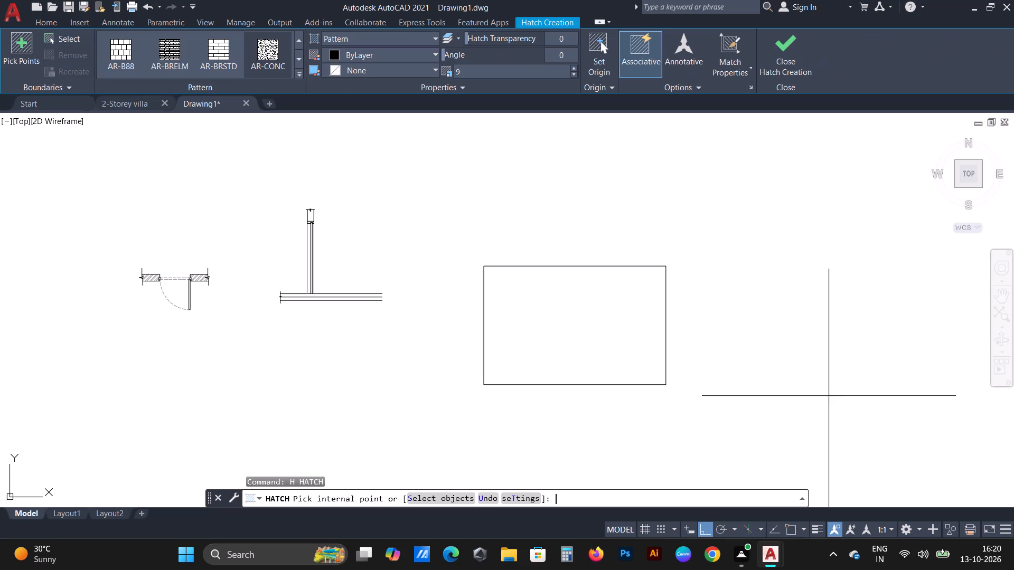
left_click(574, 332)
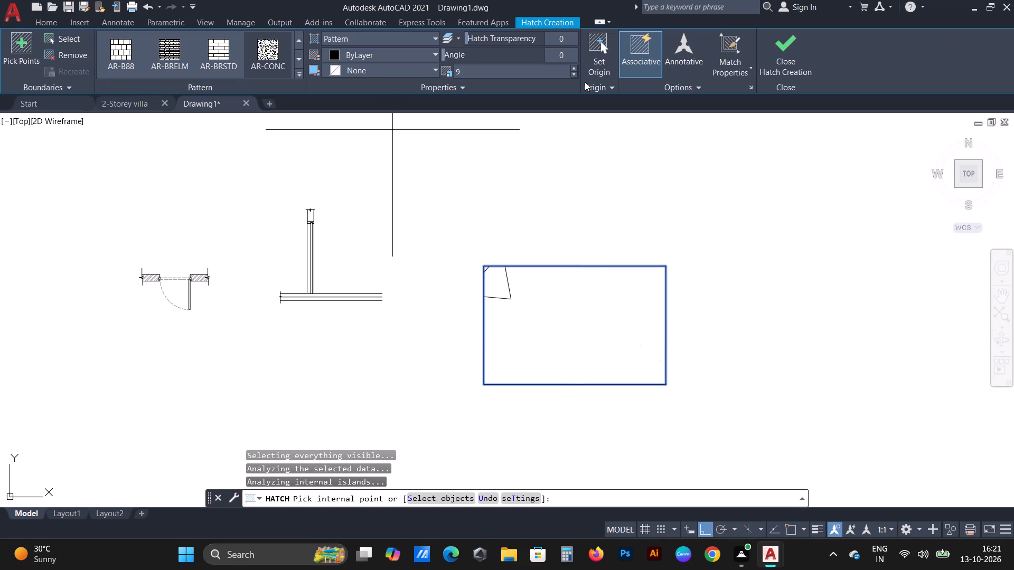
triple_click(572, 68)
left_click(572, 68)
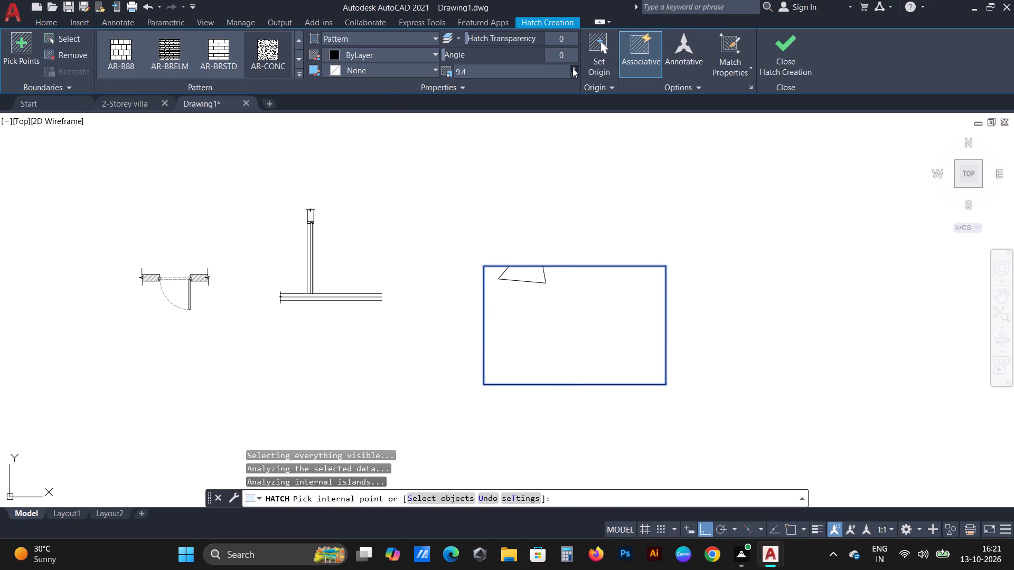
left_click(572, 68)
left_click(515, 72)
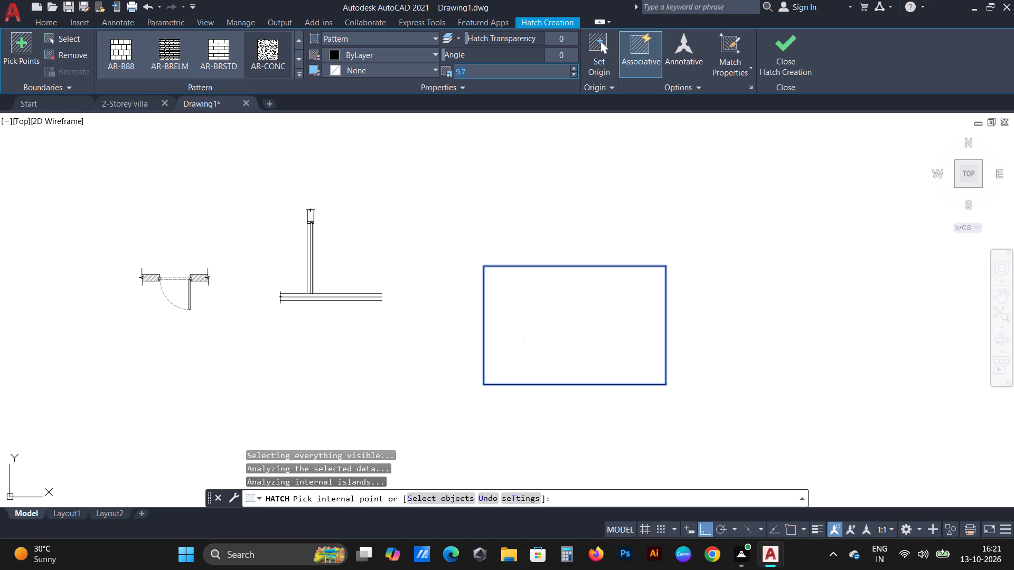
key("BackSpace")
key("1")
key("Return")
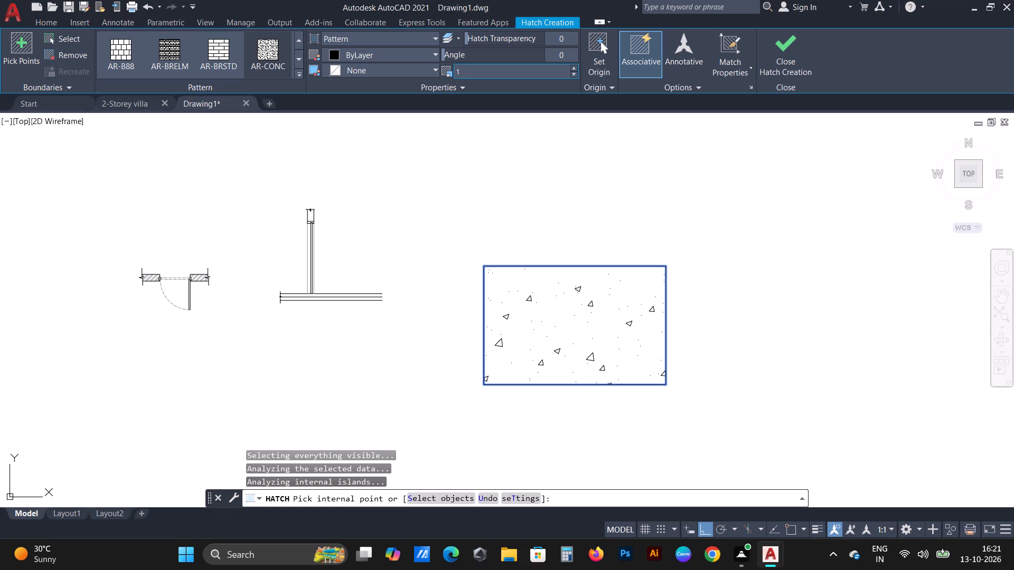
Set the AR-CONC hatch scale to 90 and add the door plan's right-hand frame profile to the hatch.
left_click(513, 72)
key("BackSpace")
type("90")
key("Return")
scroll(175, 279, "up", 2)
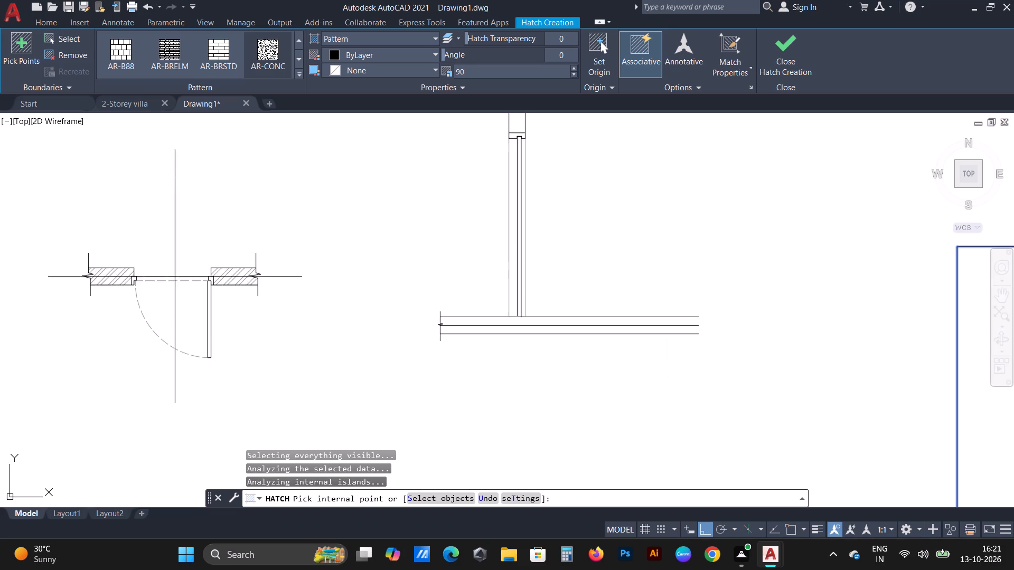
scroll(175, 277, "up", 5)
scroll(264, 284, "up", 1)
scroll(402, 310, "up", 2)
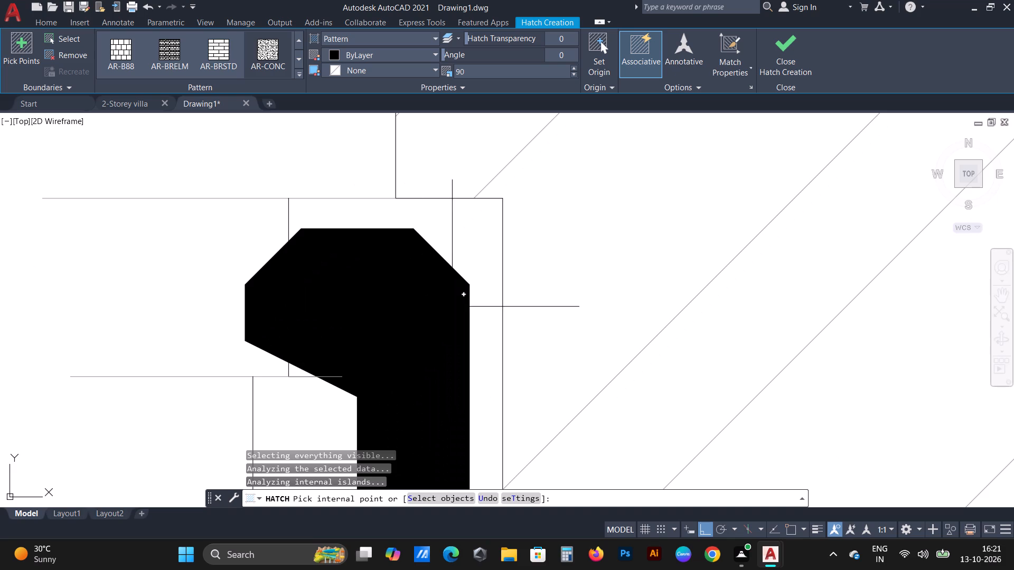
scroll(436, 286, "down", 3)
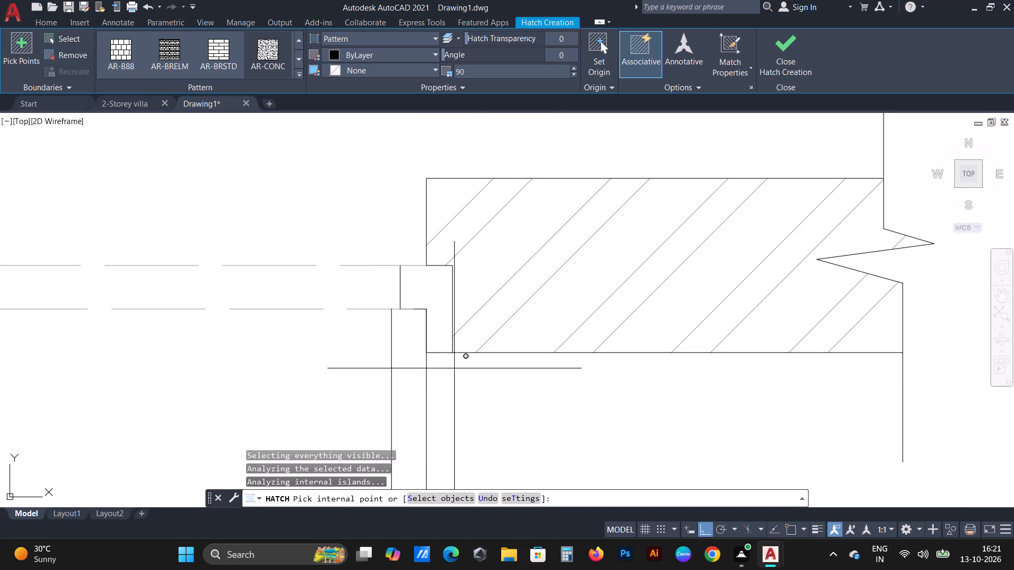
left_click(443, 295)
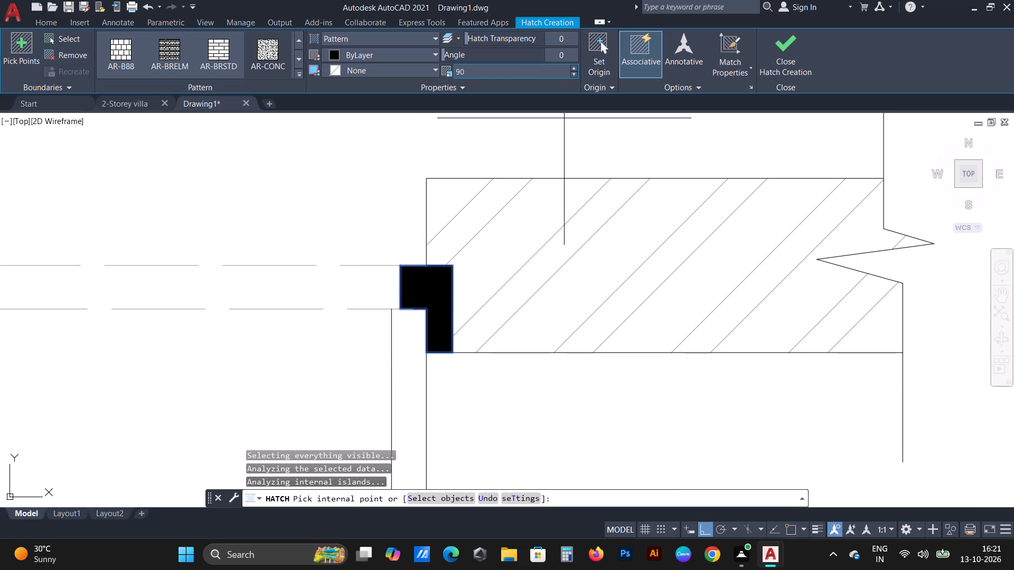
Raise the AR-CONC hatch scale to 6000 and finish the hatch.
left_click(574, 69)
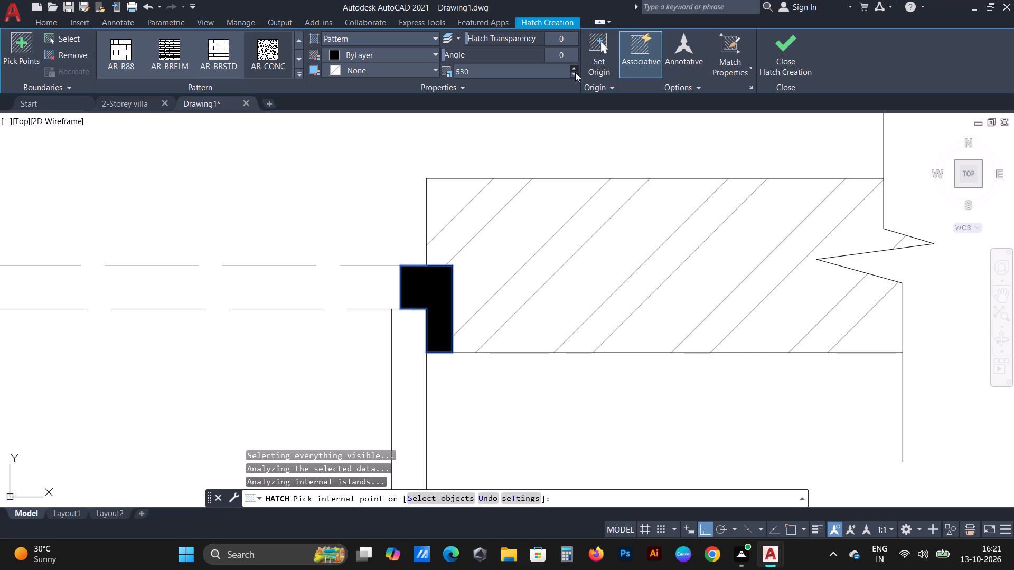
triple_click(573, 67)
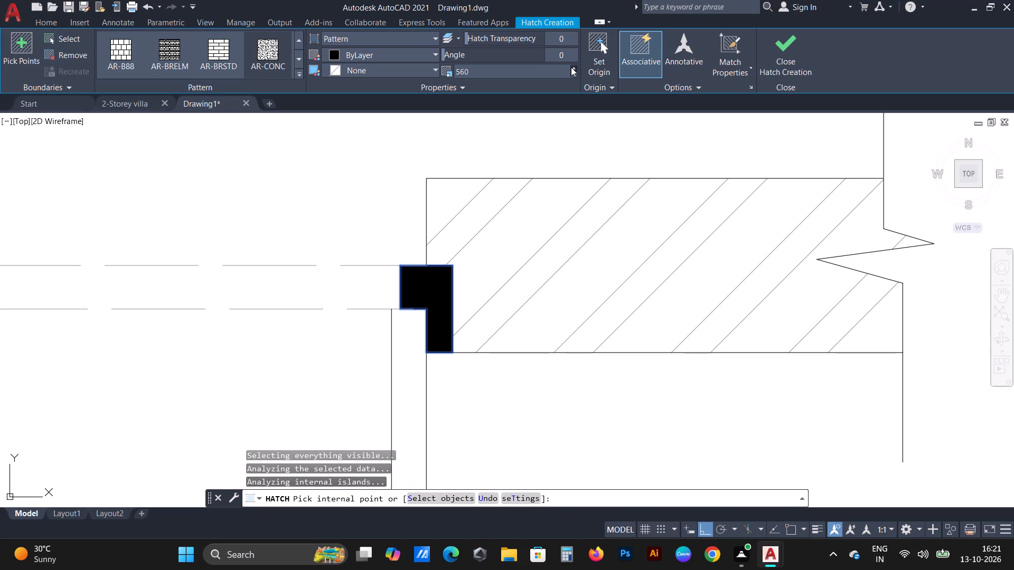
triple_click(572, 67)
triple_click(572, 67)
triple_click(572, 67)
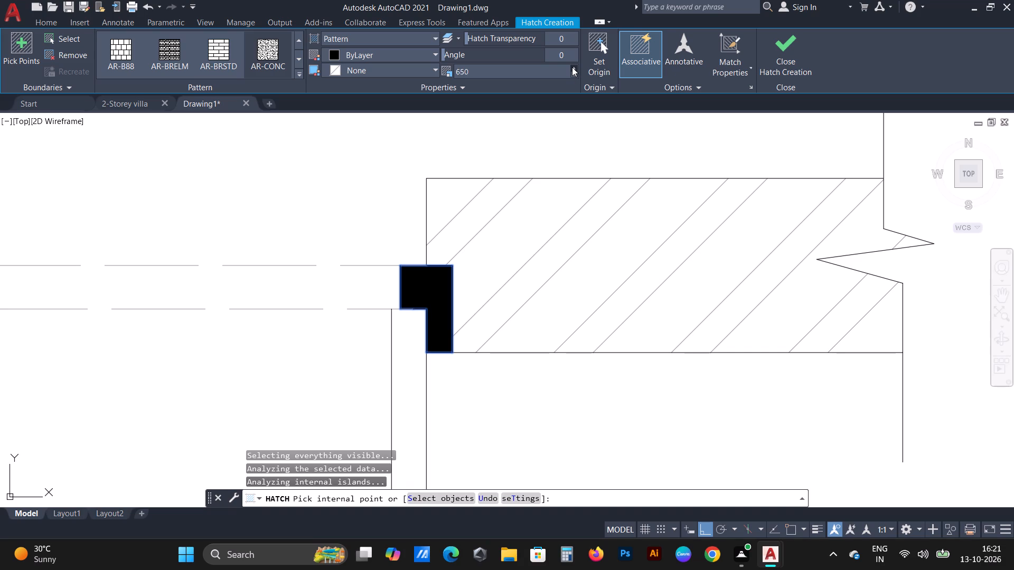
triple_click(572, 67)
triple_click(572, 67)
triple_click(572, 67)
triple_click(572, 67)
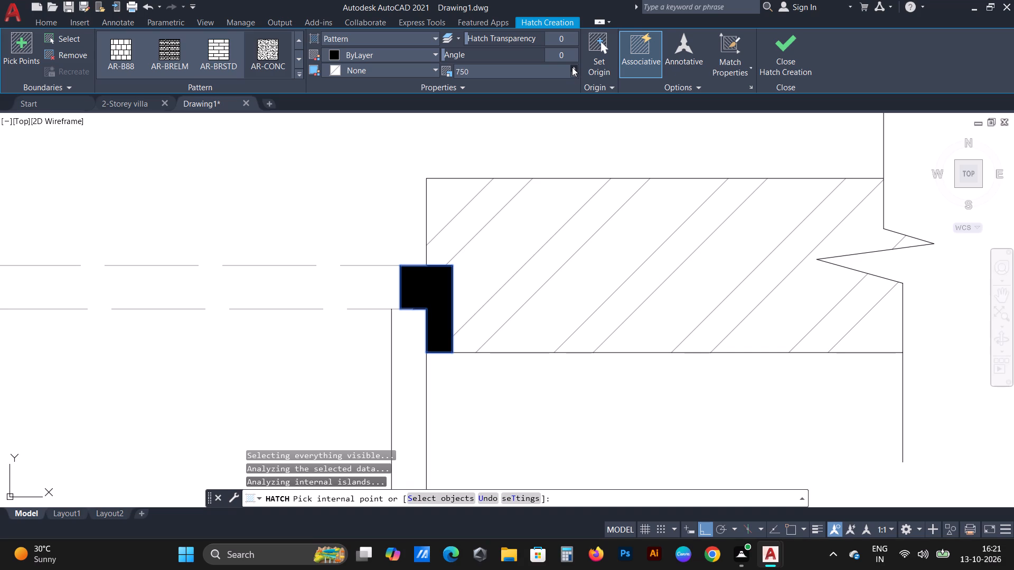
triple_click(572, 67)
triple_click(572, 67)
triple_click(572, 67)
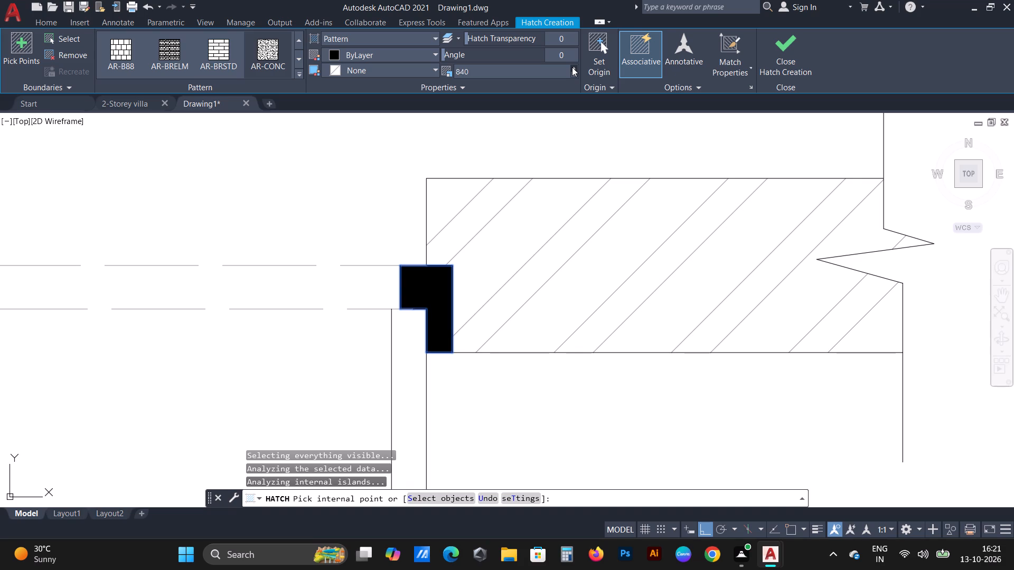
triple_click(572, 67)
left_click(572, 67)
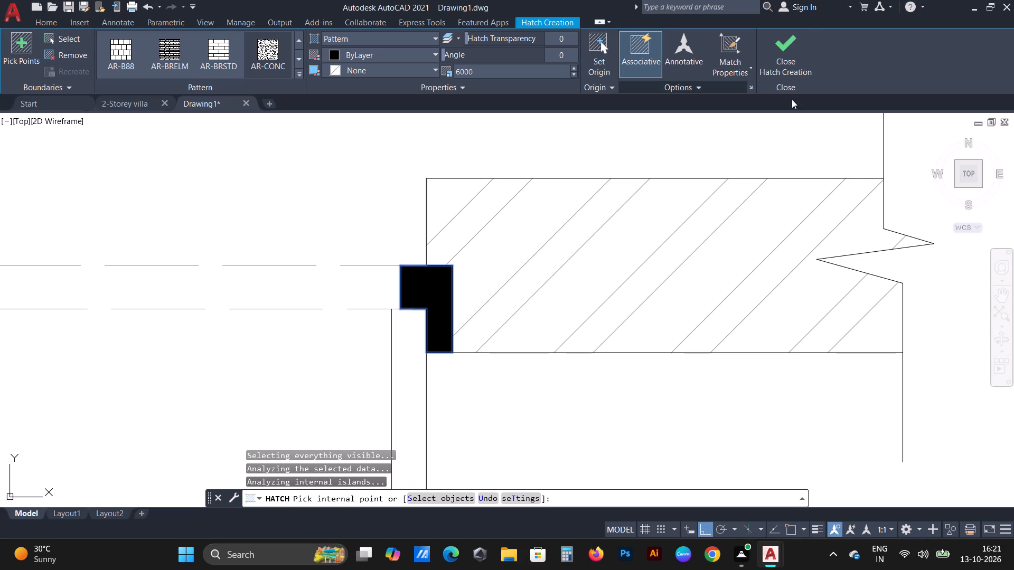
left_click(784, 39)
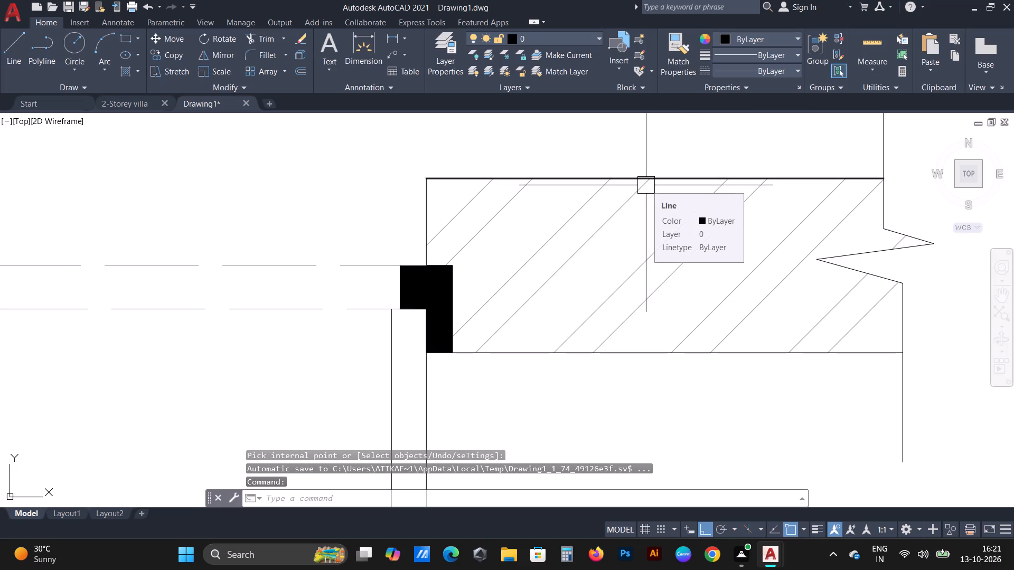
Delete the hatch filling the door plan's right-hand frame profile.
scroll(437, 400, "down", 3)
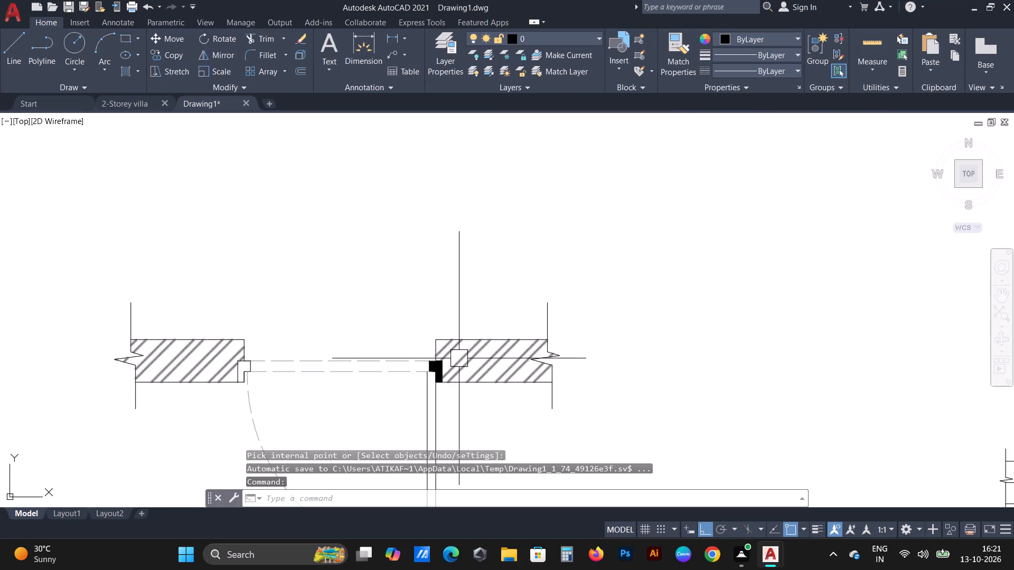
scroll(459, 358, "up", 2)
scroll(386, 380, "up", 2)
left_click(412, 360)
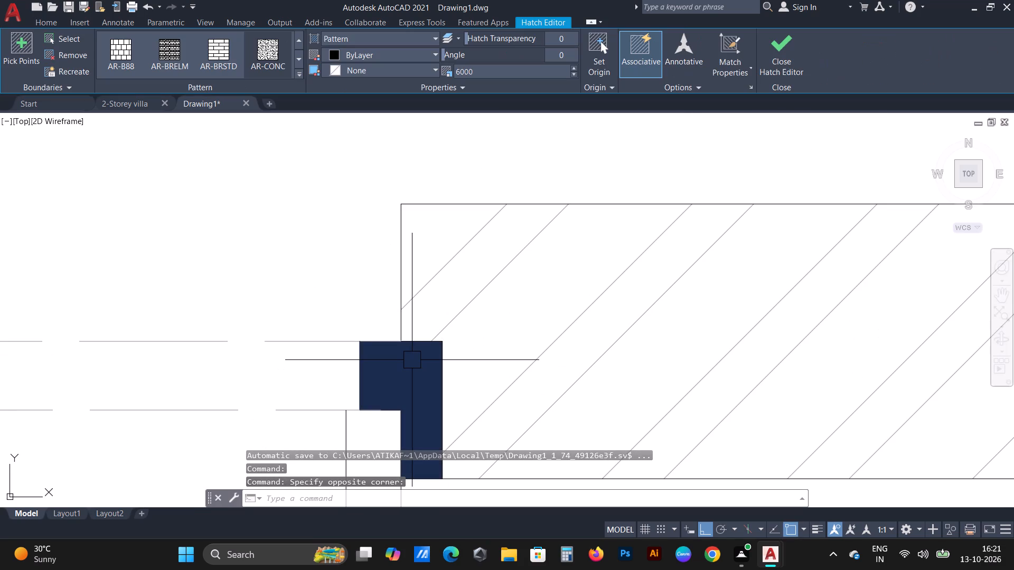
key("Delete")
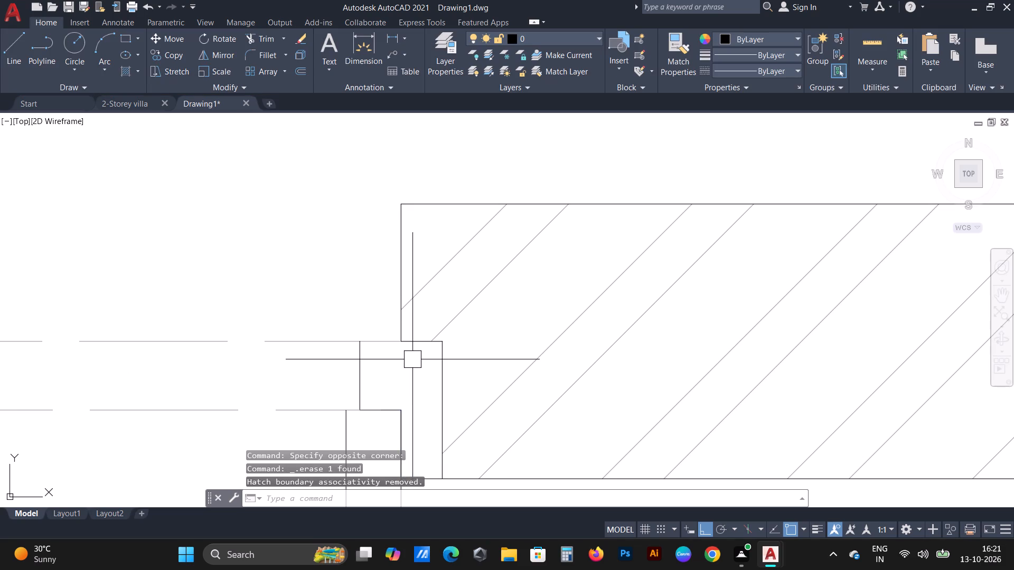
Save the drawing to the Desktop as Door Detail in AutoCAD 2018 Drawing format.
key("ctrl+s")
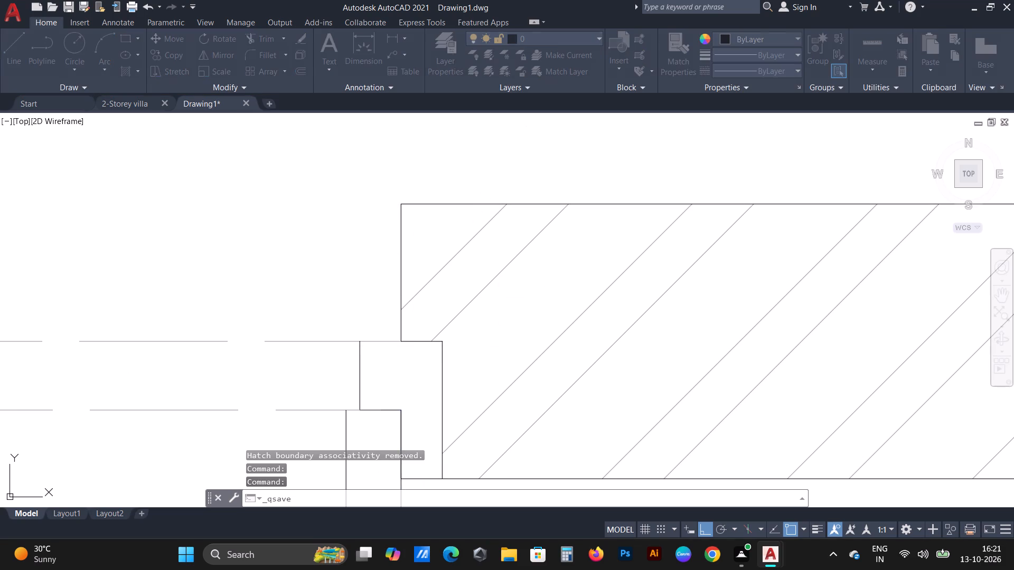
left_click(327, 245)
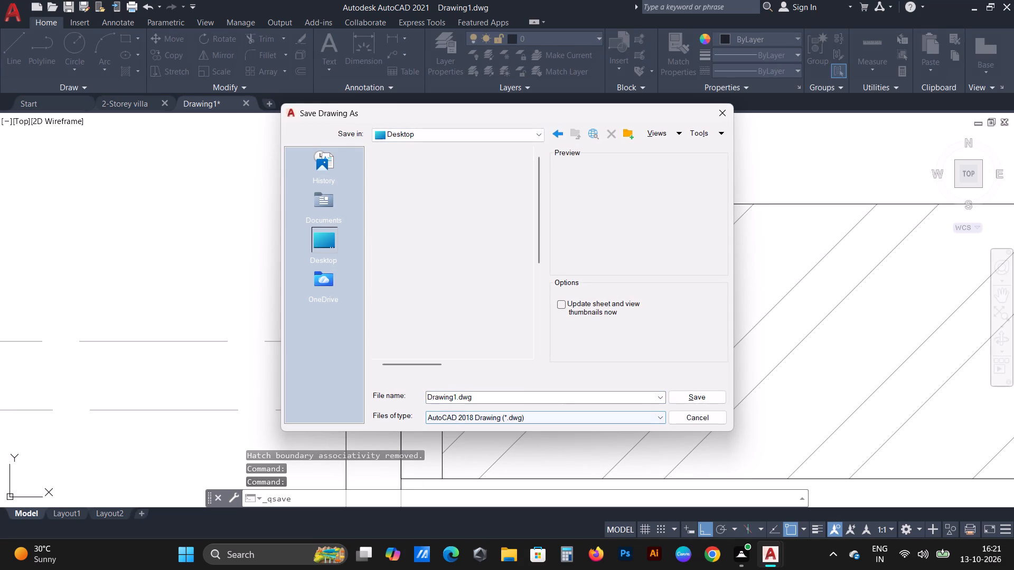
left_click(511, 400)
left_click(511, 401)
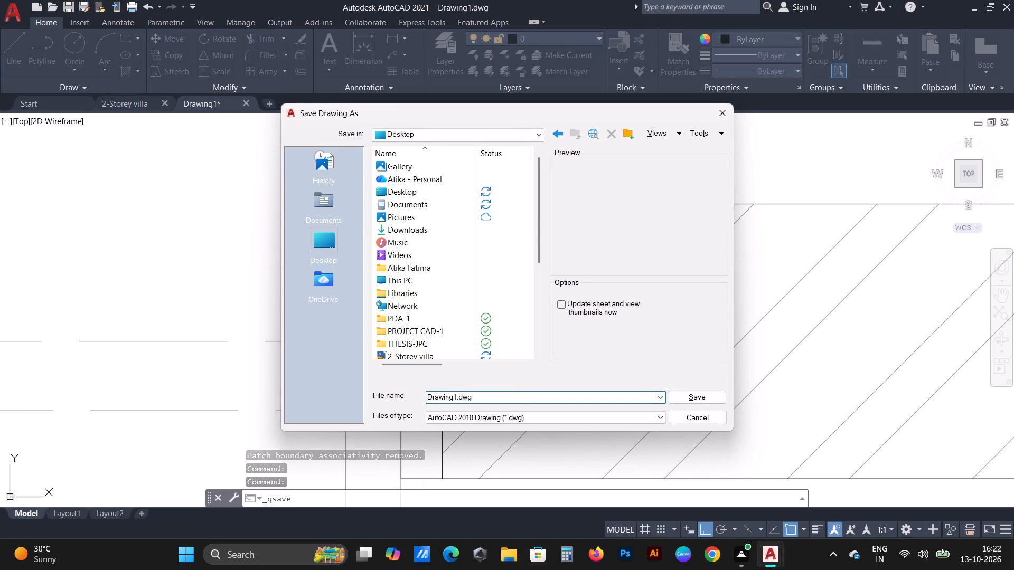
left_click(509, 397)
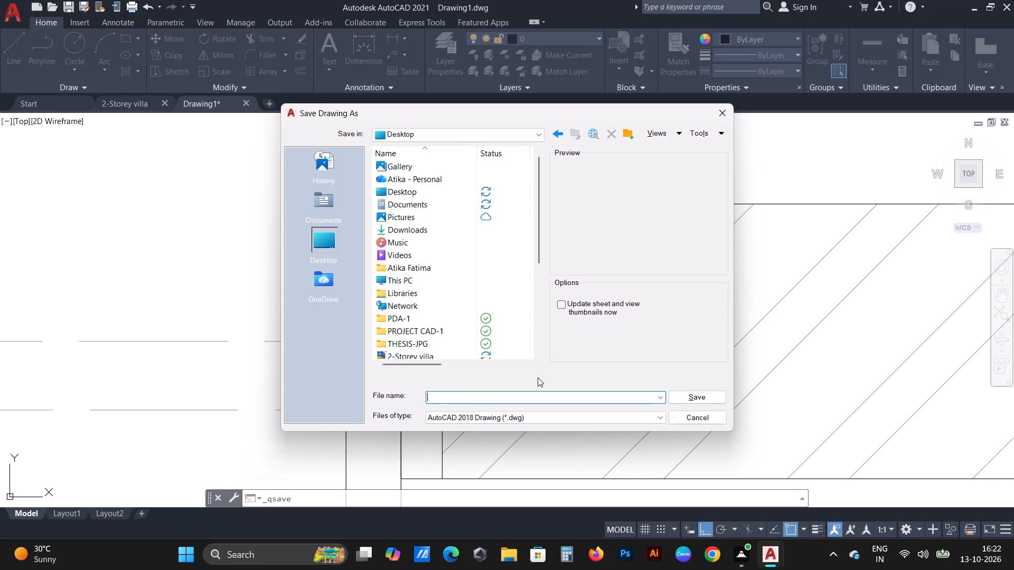
key("d")
type("oor")
key("space")
key("d")
type("etail")
left_click(696, 401)
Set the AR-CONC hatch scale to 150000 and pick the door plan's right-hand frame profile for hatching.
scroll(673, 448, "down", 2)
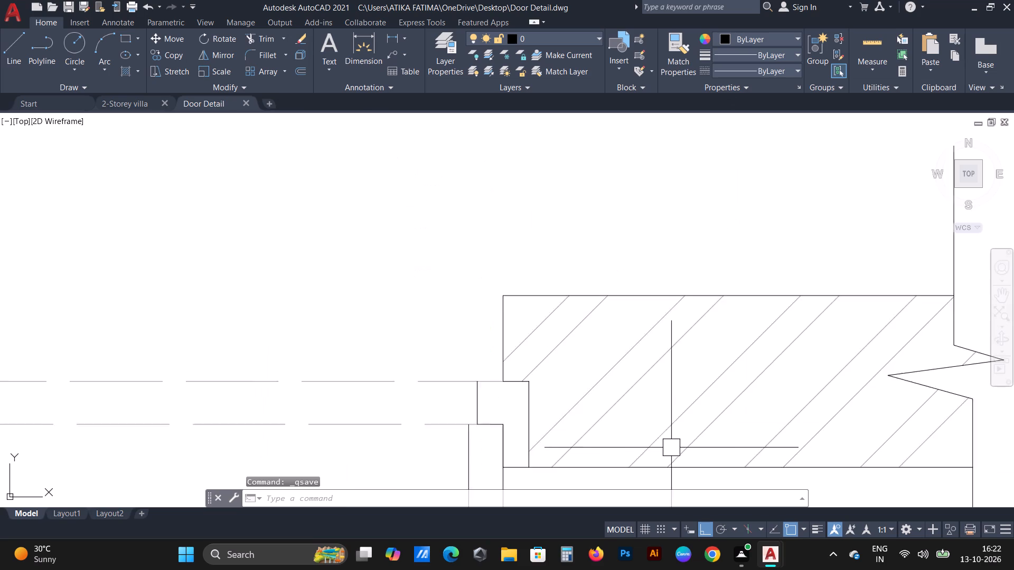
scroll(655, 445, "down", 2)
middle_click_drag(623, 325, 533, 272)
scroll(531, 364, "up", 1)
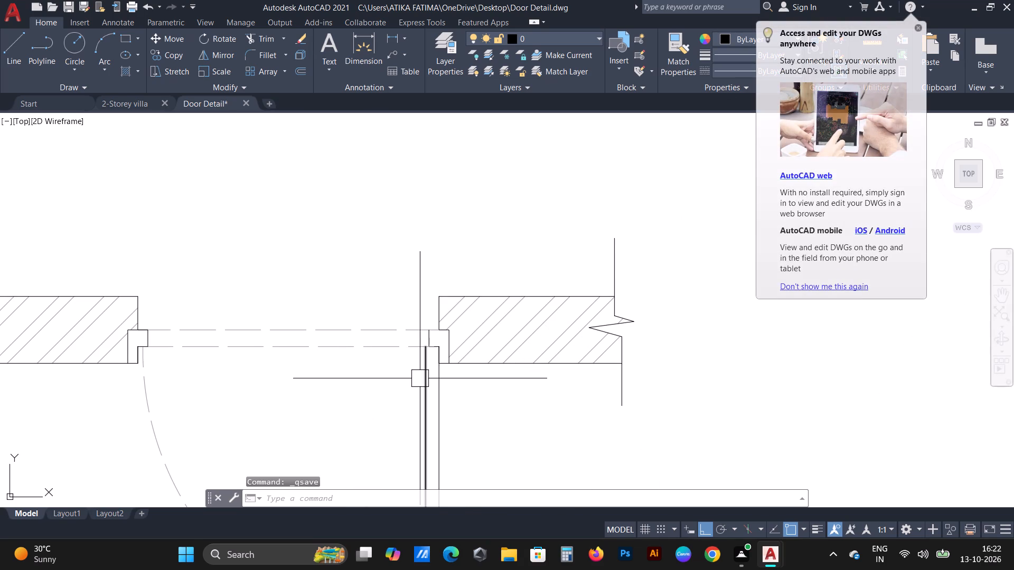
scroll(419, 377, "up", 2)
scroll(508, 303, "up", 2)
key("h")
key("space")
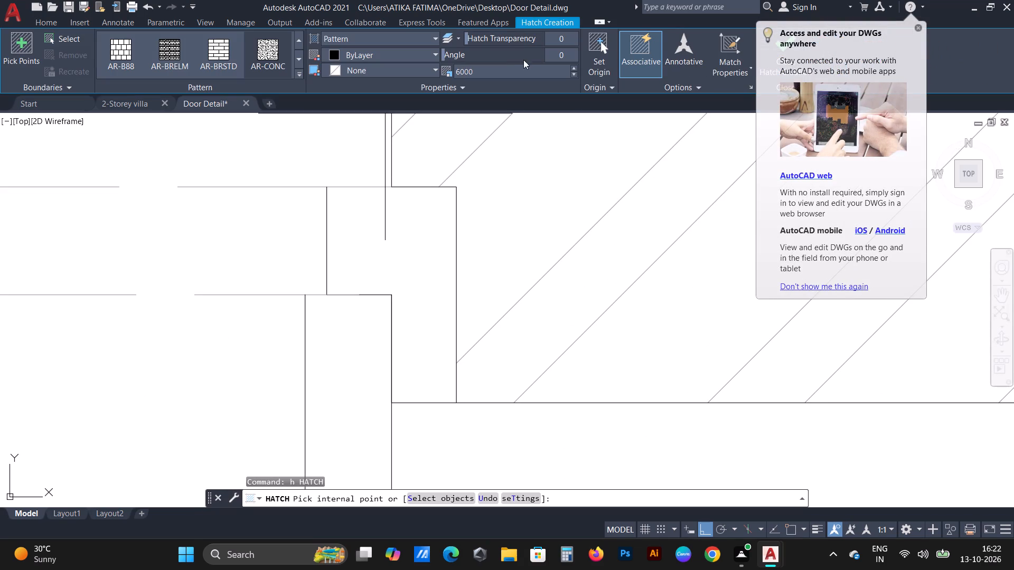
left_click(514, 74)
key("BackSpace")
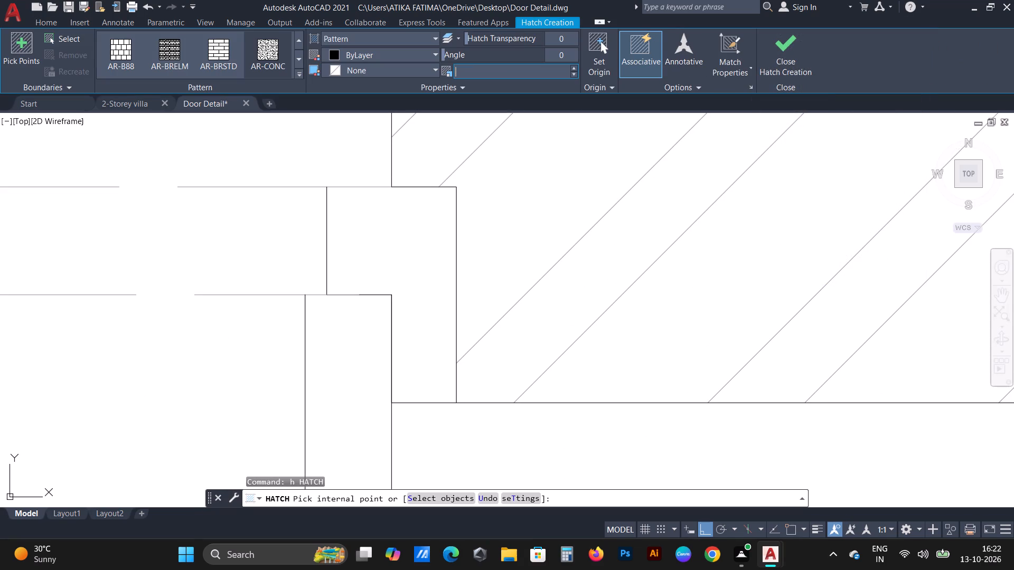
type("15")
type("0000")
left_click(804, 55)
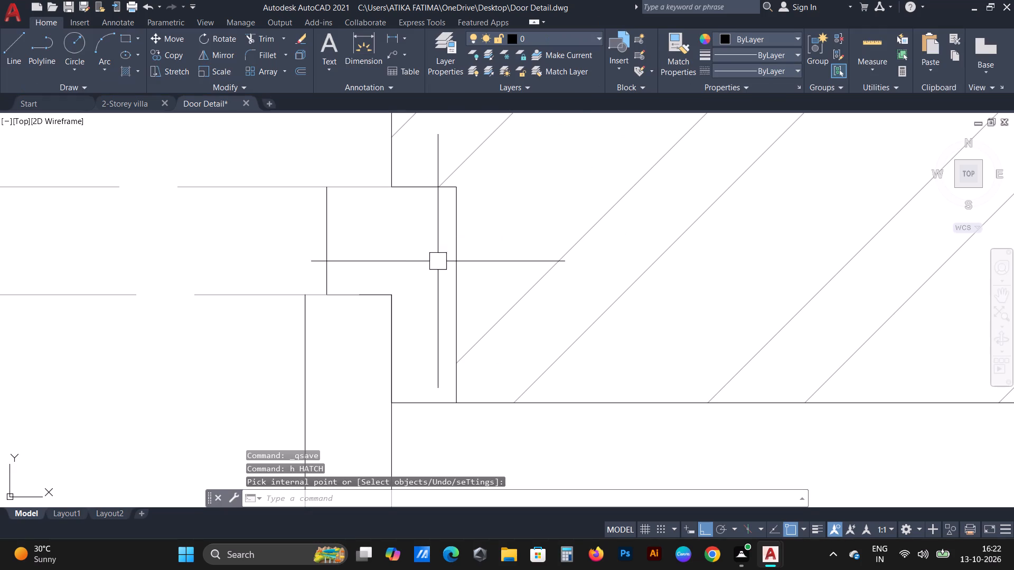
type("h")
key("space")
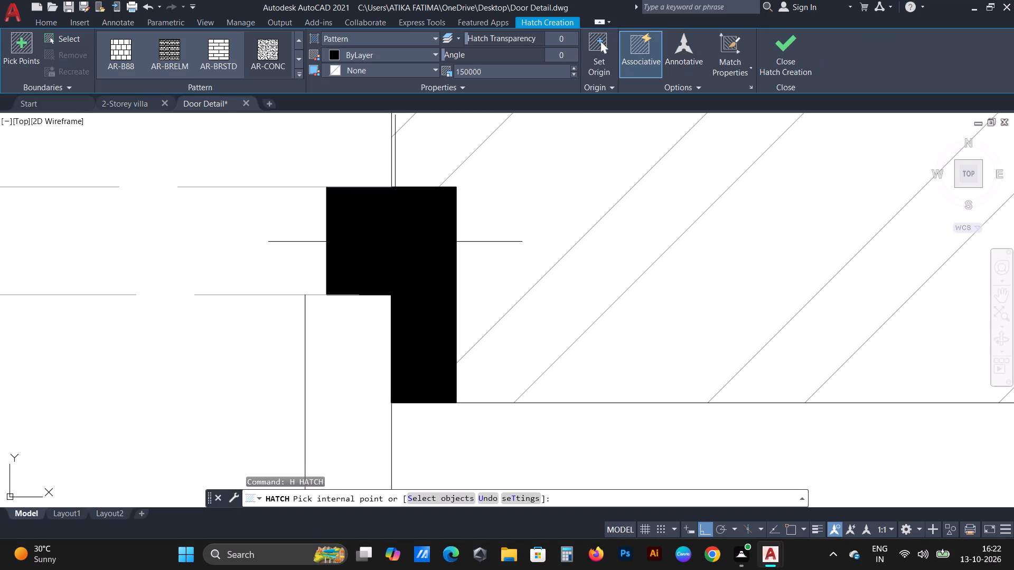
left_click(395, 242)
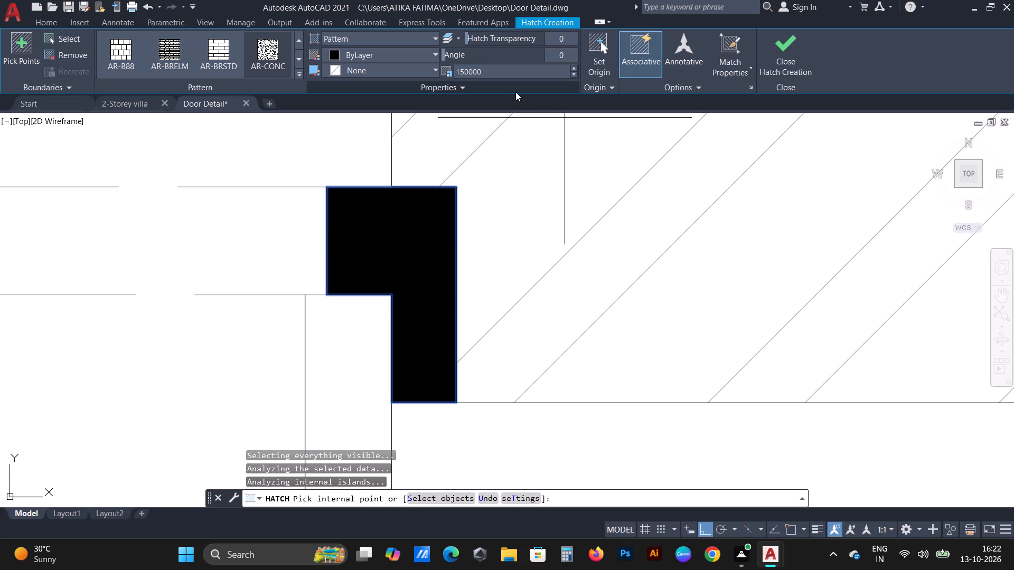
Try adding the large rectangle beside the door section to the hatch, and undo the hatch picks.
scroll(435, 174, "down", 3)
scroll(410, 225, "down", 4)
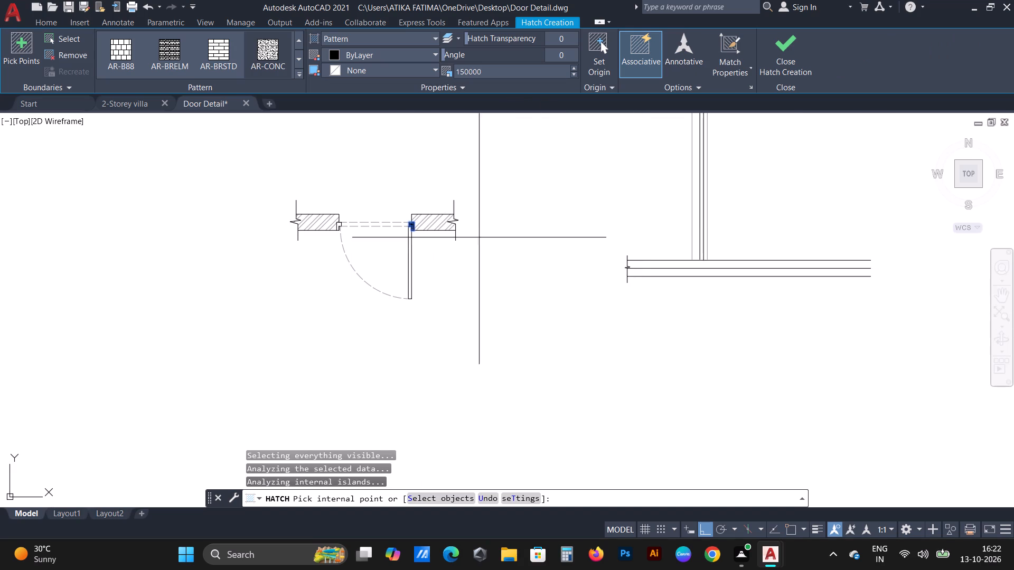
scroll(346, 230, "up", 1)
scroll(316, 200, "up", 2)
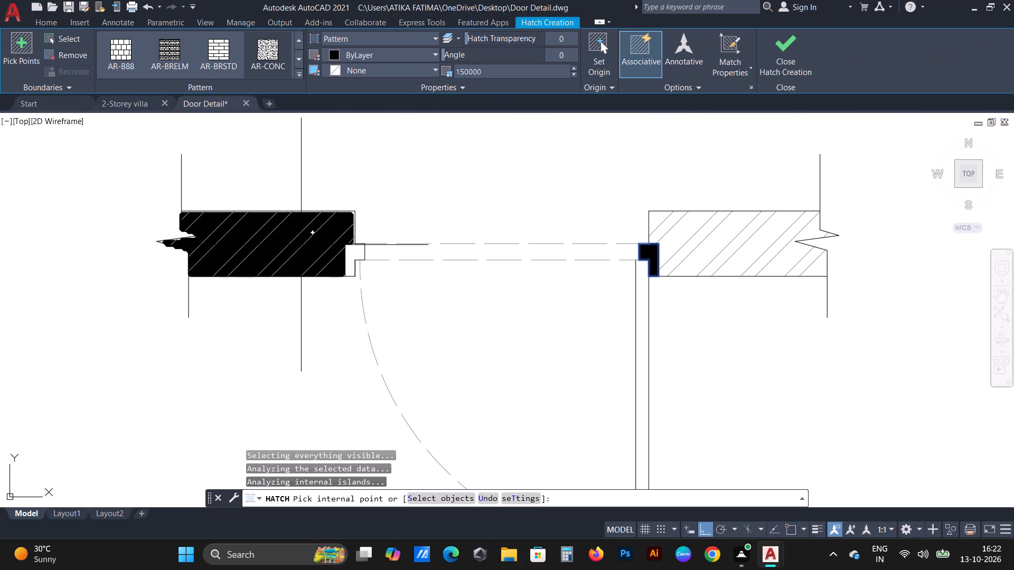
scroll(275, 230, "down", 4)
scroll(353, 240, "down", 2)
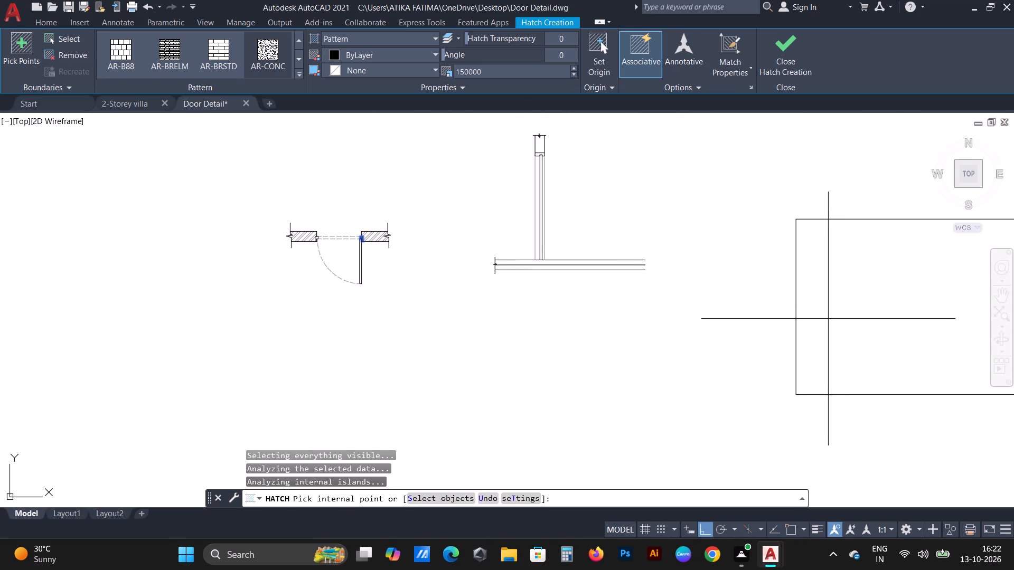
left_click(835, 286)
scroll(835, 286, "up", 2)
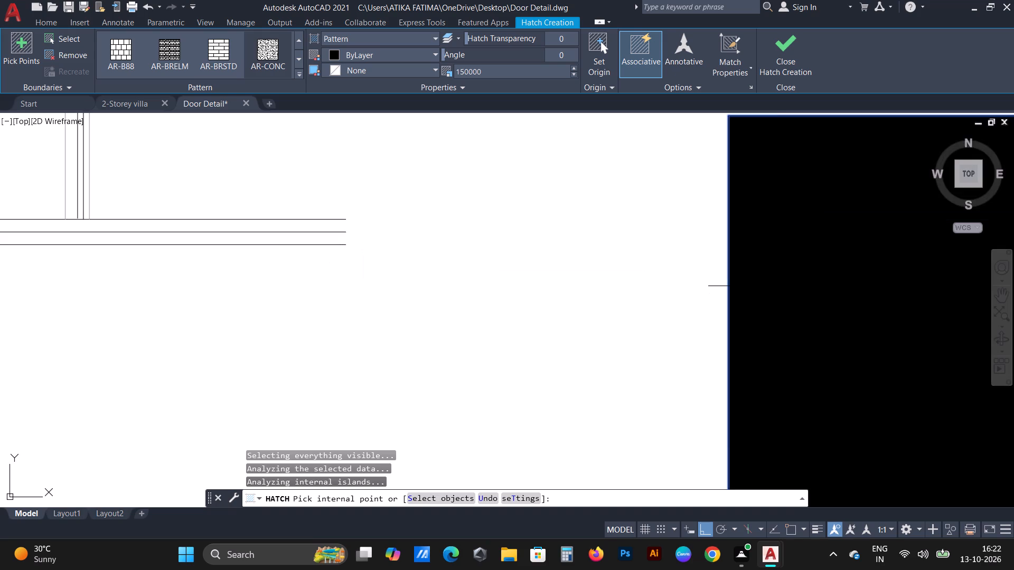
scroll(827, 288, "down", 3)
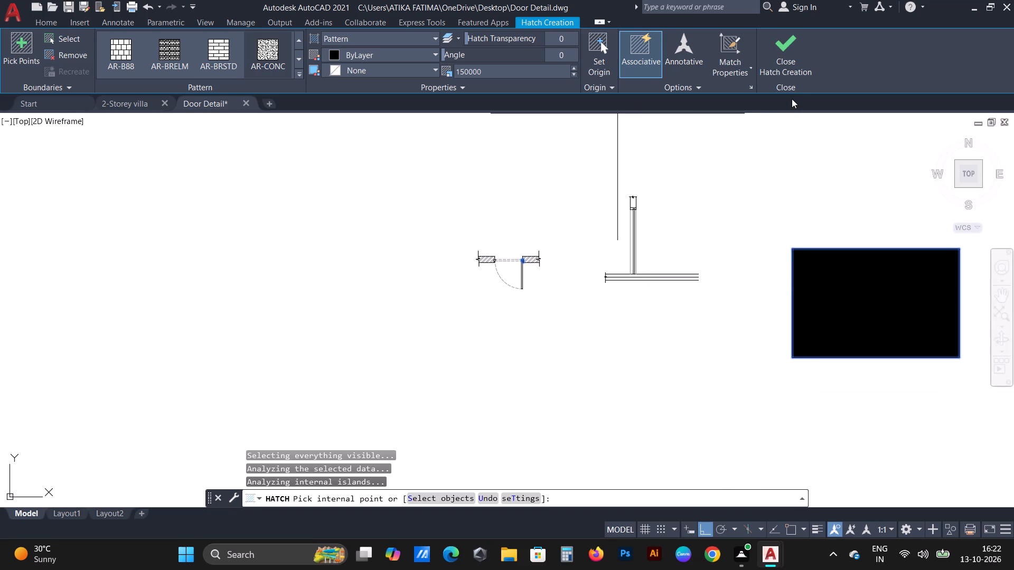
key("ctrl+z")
Set the hatch scale to .0009 and add the door plan's right-hand frame profile to the hatch.
scroll(620, 194, "up", 2)
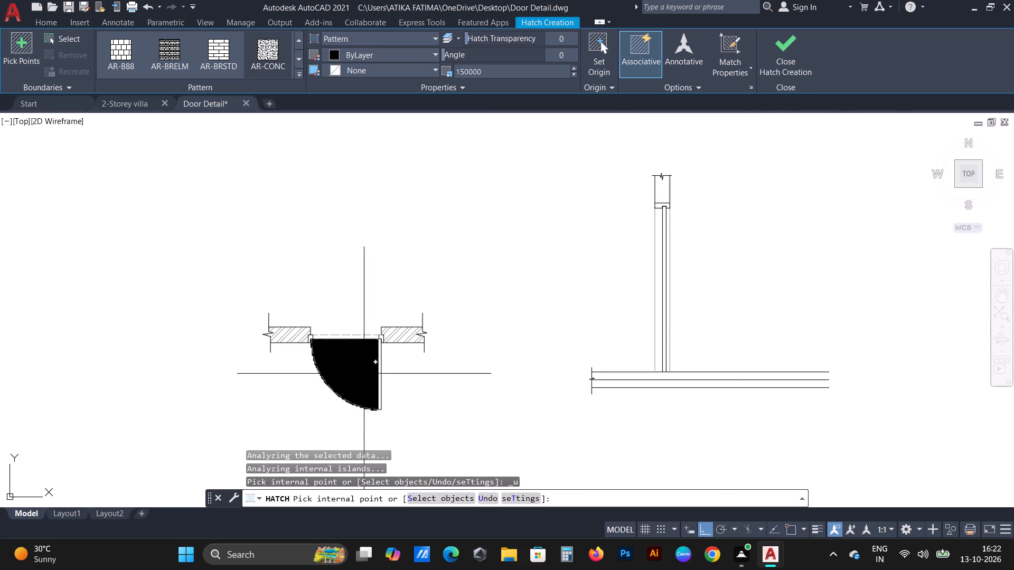
scroll(364, 374, "up", 3)
left_click(495, 75)
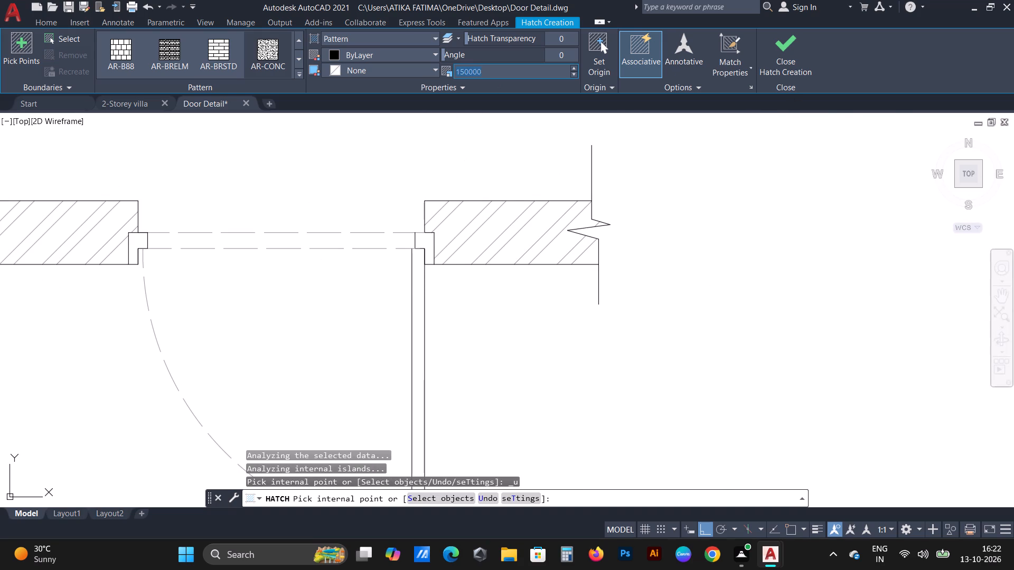
key("BackSpace")
type(".0")
type("00")
key("9")
key("Return")
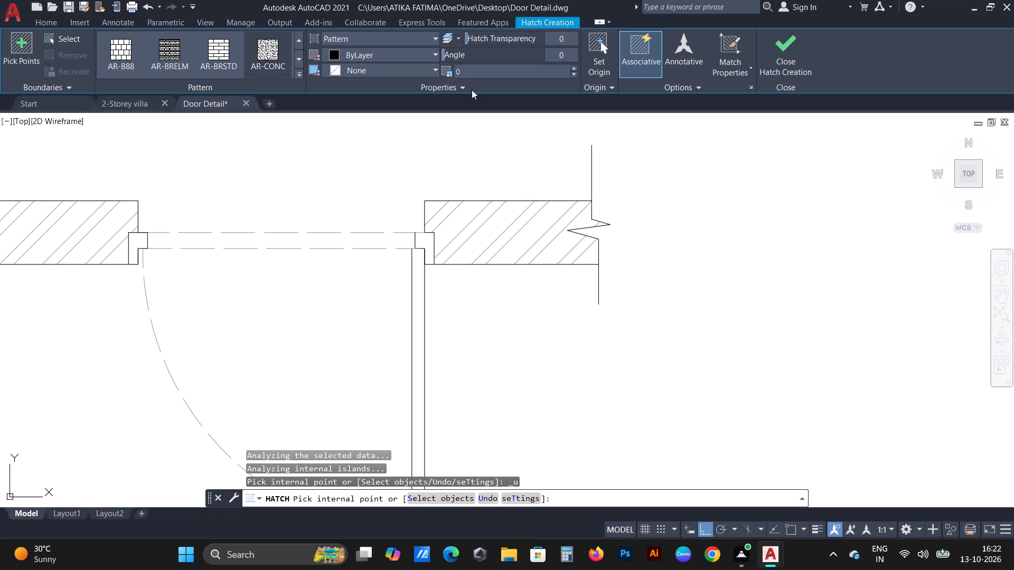
left_click(423, 242)
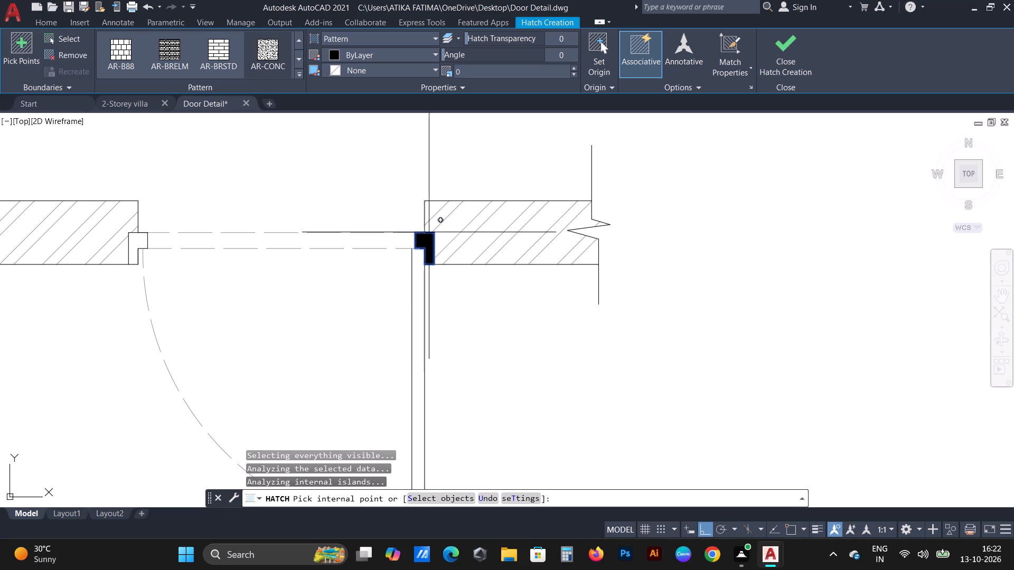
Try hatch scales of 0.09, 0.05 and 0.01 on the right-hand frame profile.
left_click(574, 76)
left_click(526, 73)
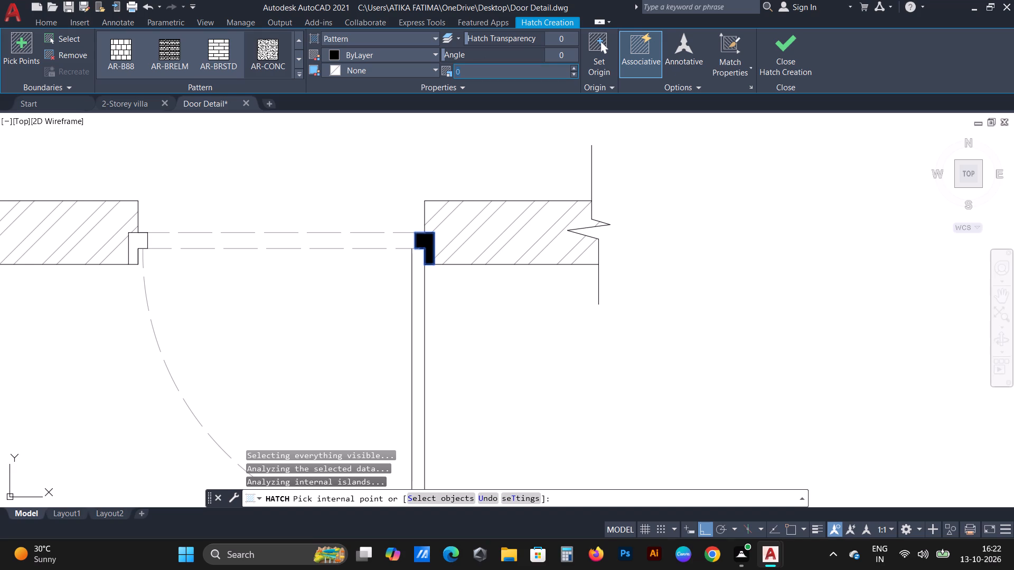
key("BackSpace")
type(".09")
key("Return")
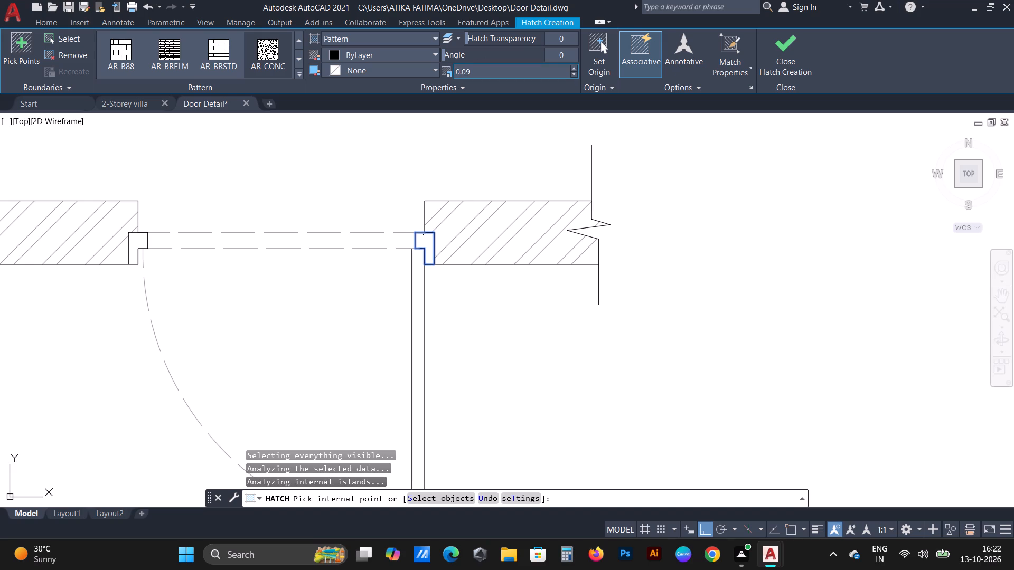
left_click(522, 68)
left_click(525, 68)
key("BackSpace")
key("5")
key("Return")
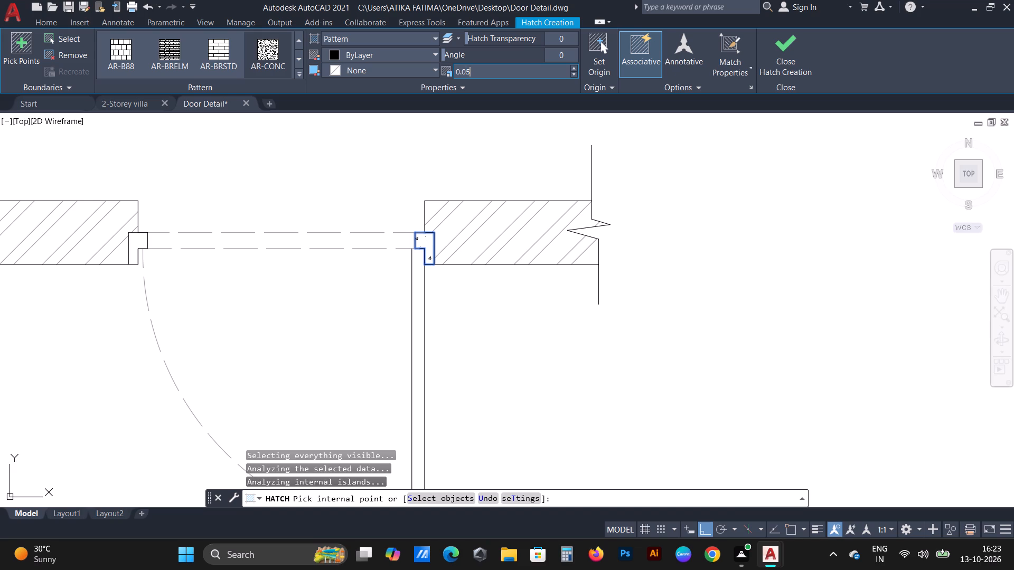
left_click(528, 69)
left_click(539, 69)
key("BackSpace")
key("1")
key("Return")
Set the AR-CONC hatch scale to 0.02 and finish the right-hand frame profile's hatch.
left_click(506, 71)
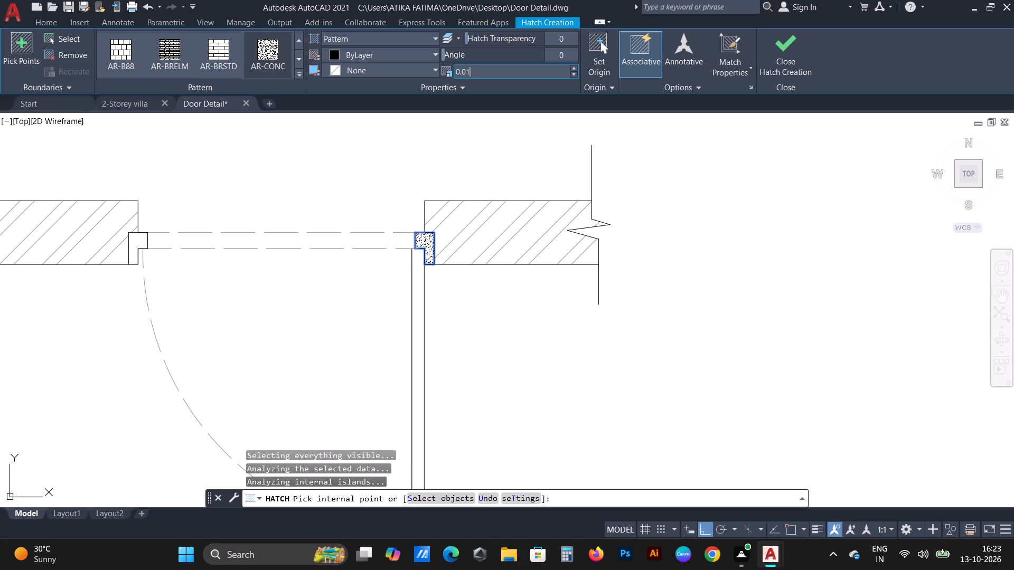
left_click(517, 72)
key("BackSpace")
key("2")
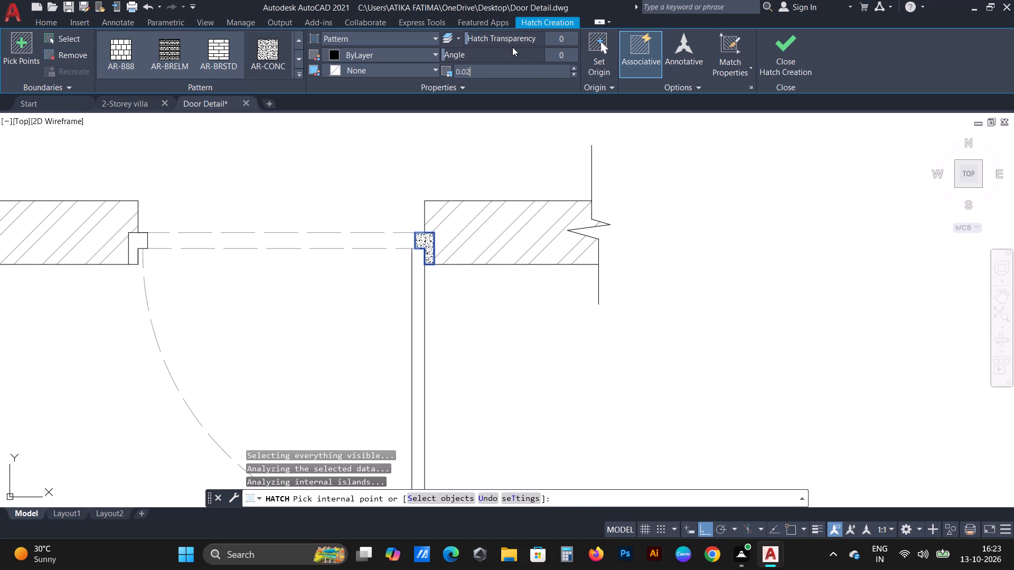
key("Return")
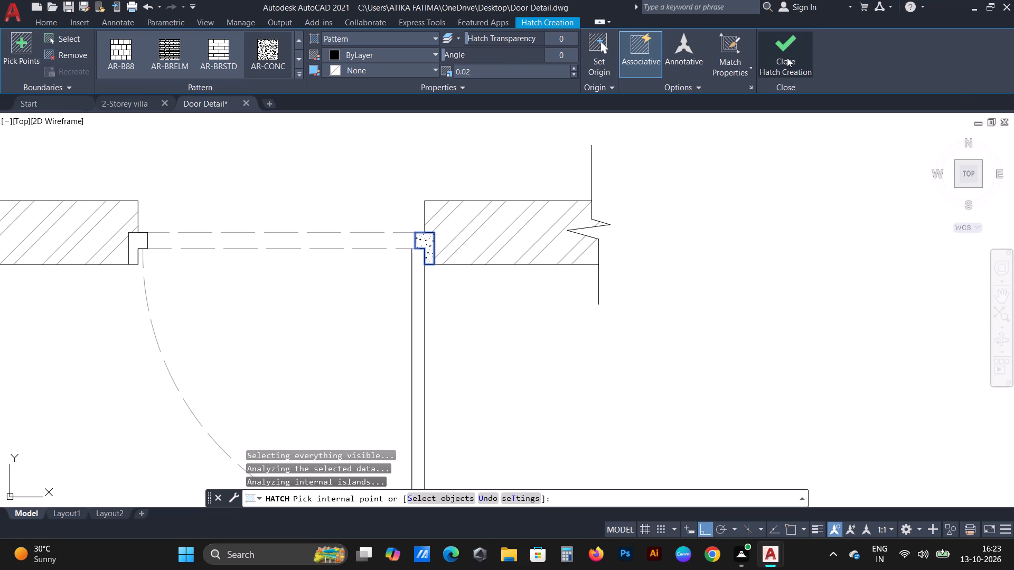
left_click(787, 58)
Change the right-hand frame profile's concrete hatch colour to dark grey 99,100,102.
scroll(411, 274, "up", 3)
scroll(458, 182, "up", 1)
middle_click_drag(461, 203, 474, 341)
left_click(462, 259)
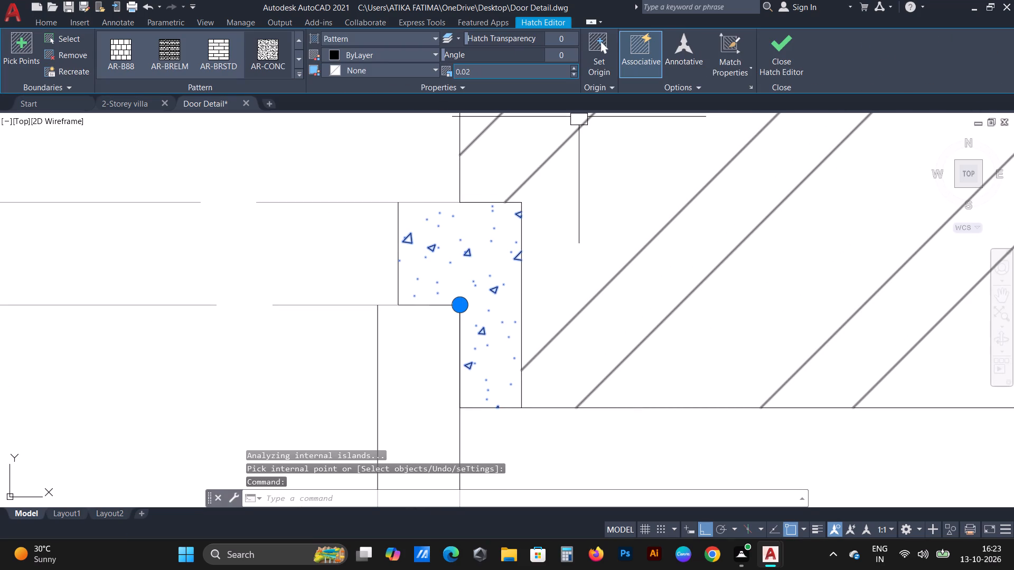
left_click(344, 53)
left_click(328, 122)
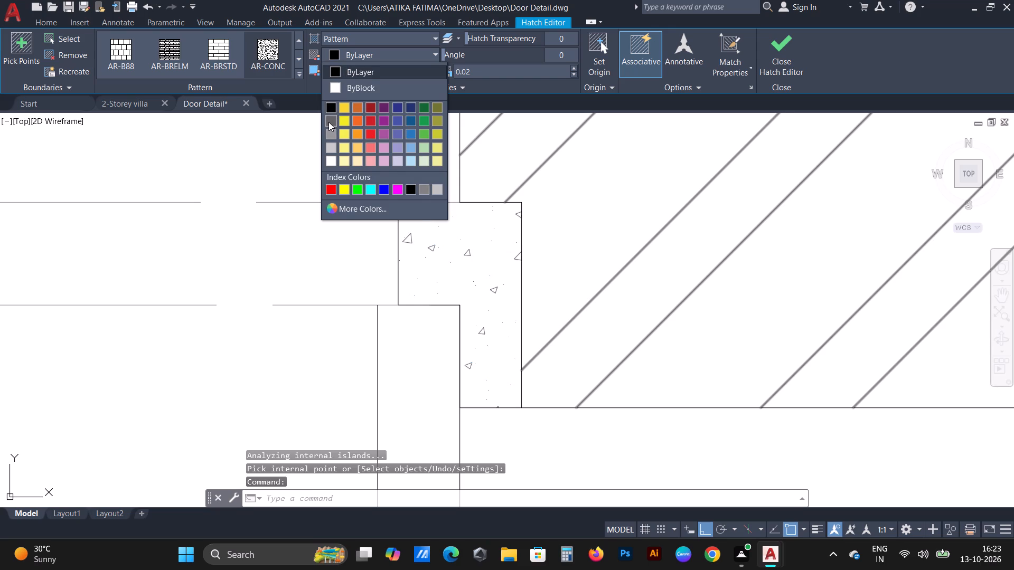
left_click(778, 49)
Hatch the door plan's left-hand frame profile with AR-CONC at scale 0.02 in dark grey 99,100,102.
scroll(696, 217, "down", 3)
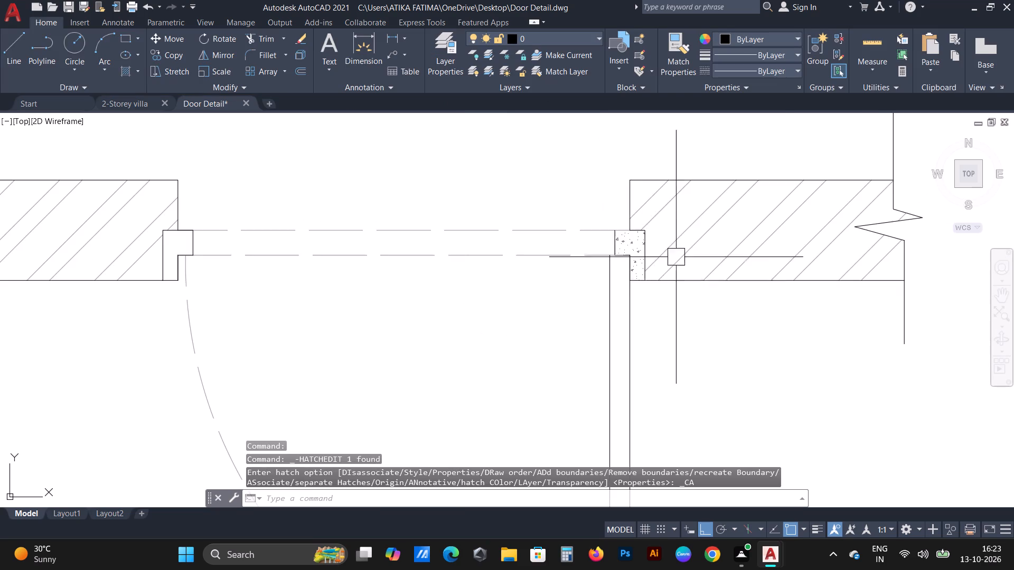
scroll(622, 306, "down", 2)
scroll(376, 279, "up", 2)
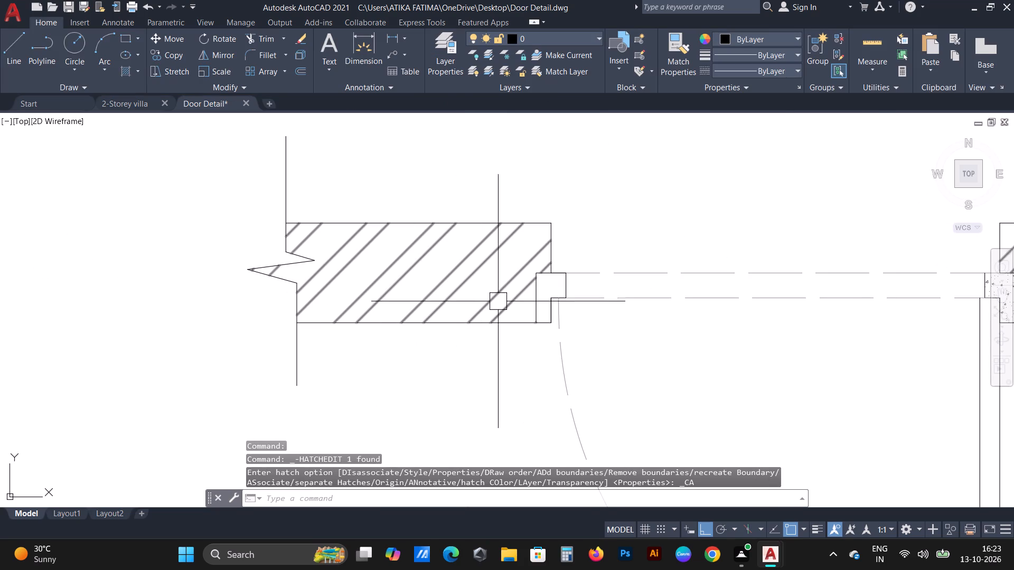
key("h")
key("space")
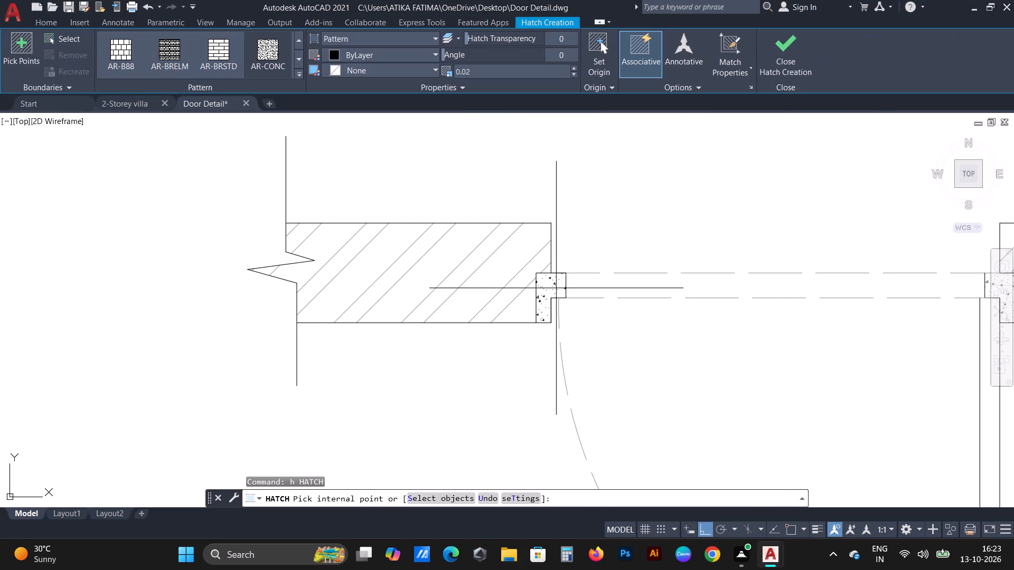
left_click(556, 288)
left_click(346, 58)
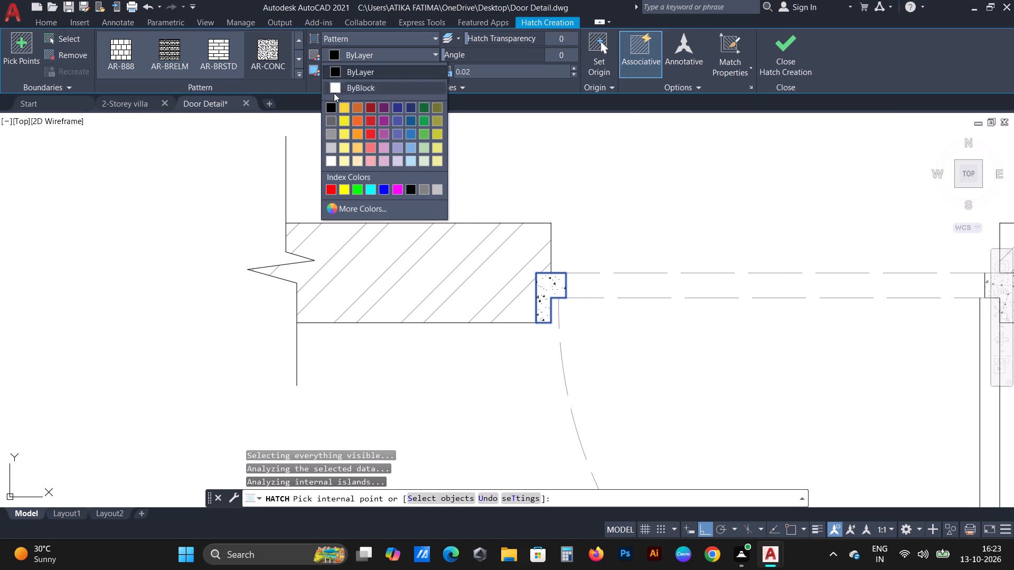
left_click(329, 120)
scroll(419, 239, "down", 2)
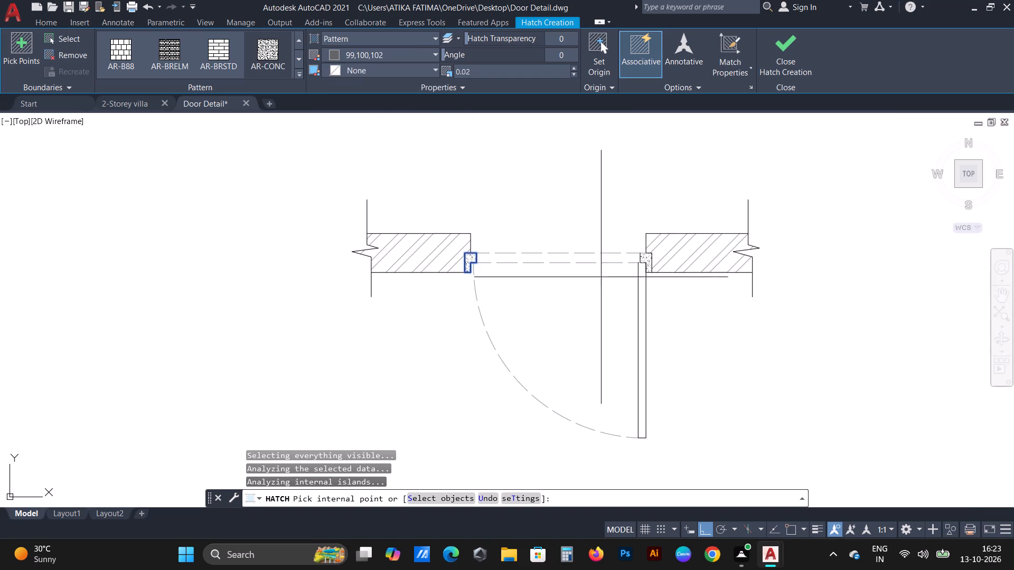
scroll(643, 249, "up", 3)
key("Escape")
Check the concrete hatches on the door plan's right-hand and left-hand frame profiles.
left_click(648, 257)
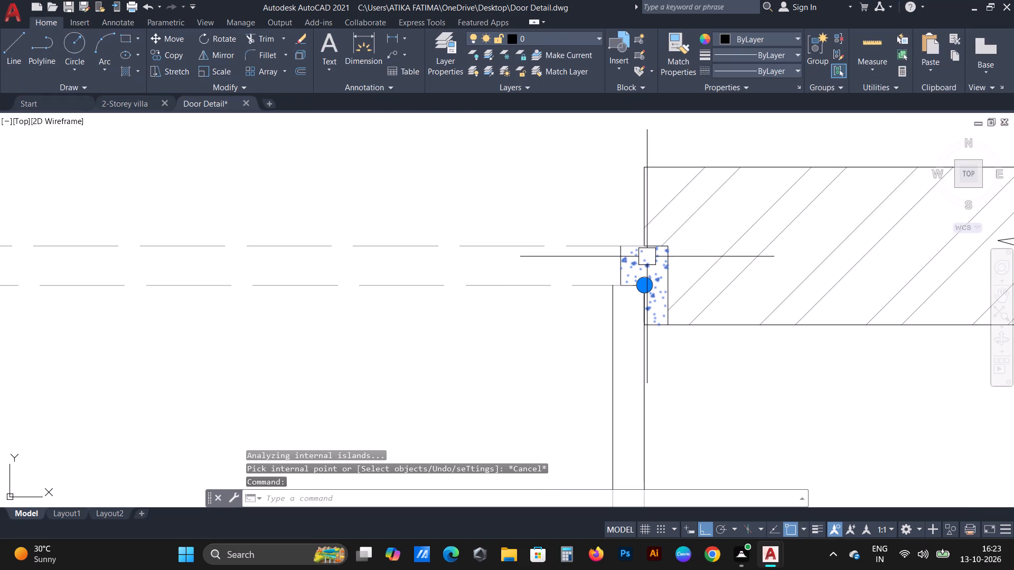
key("Escape")
scroll(639, 268, "down", 2)
scroll(187, 262, "up", 2)
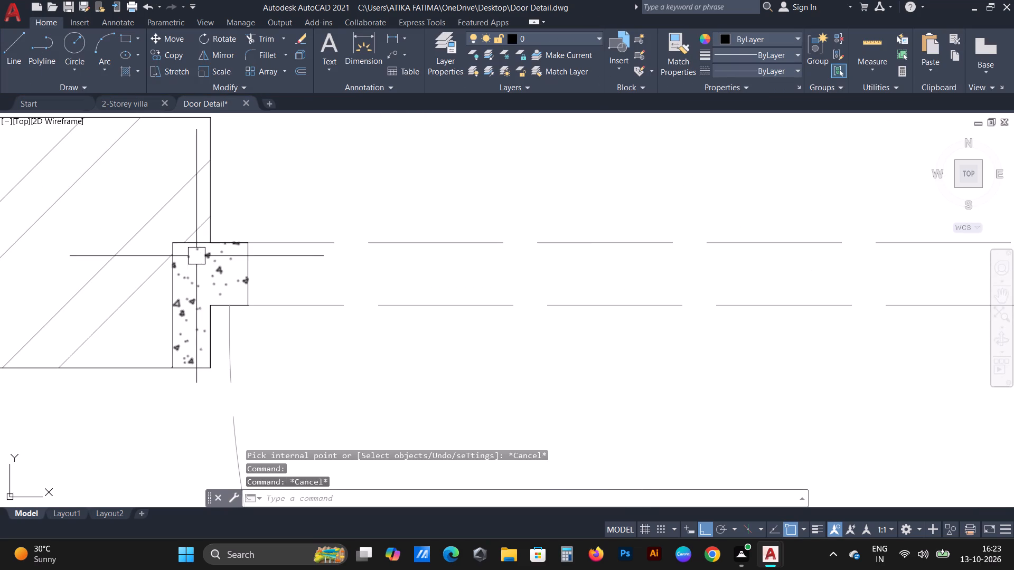
left_click(197, 264)
key("Escape")
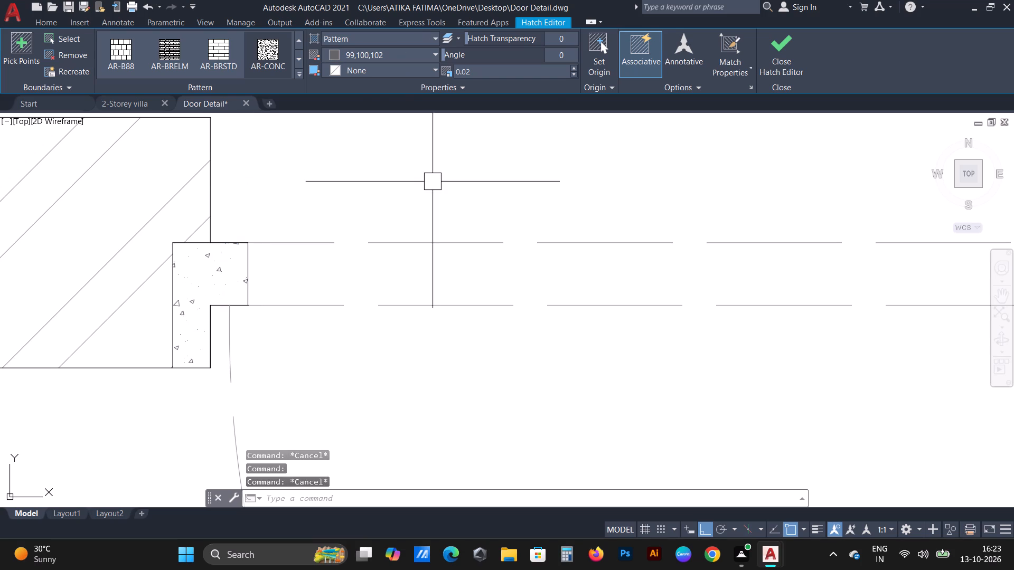
Shorten the lower end of the break line at the left end of the section's floor lines, stopping just below the bottom line.
scroll(365, 221, "down", 6)
middle_click_drag(509, 334, 388, 326)
scroll(388, 326, "down", 3)
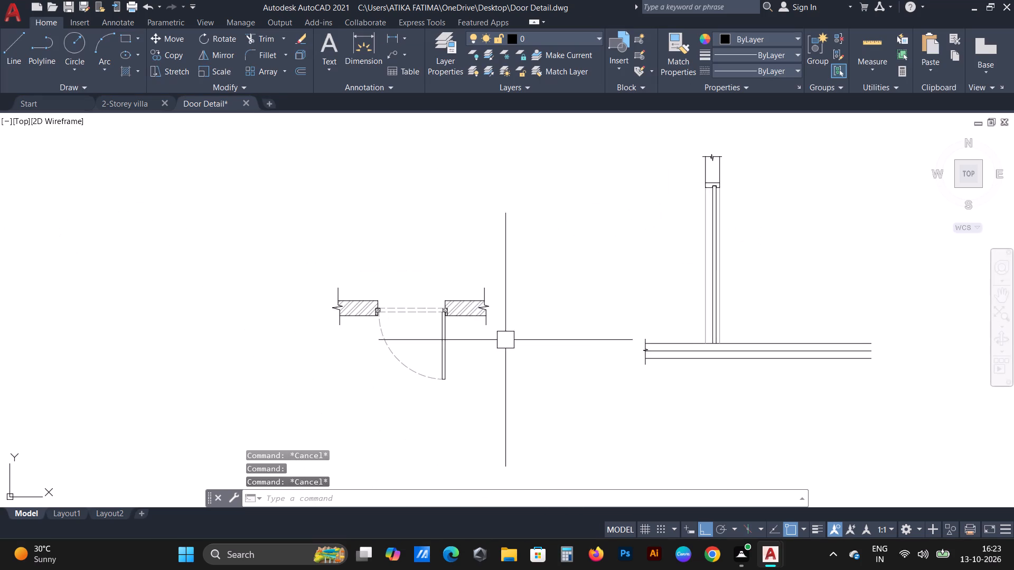
middle_click_drag(503, 341, 412, 341)
scroll(412, 341, "up", 1)
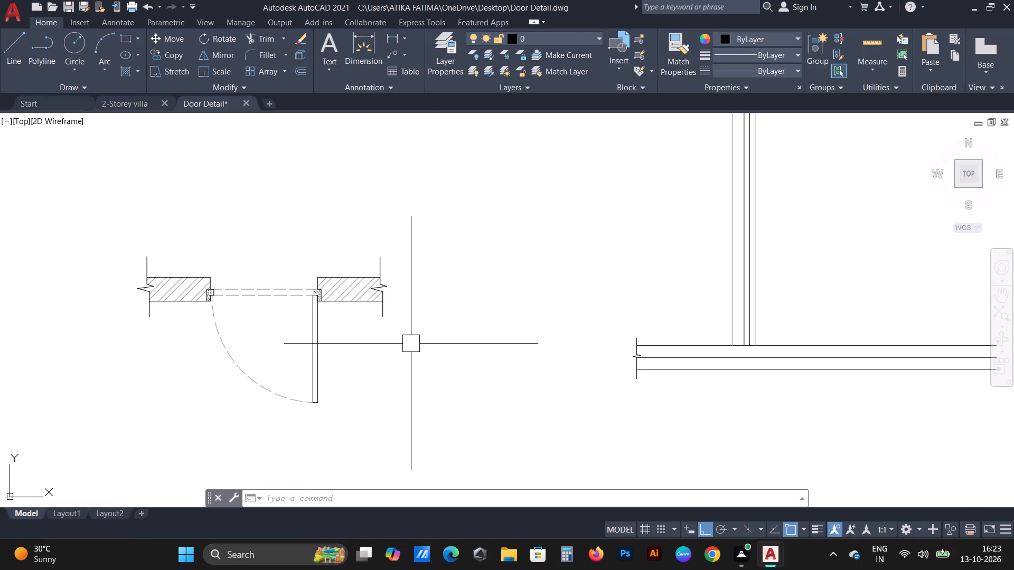
scroll(396, 442, "down", 2)
scroll(459, 424, "up", 3)
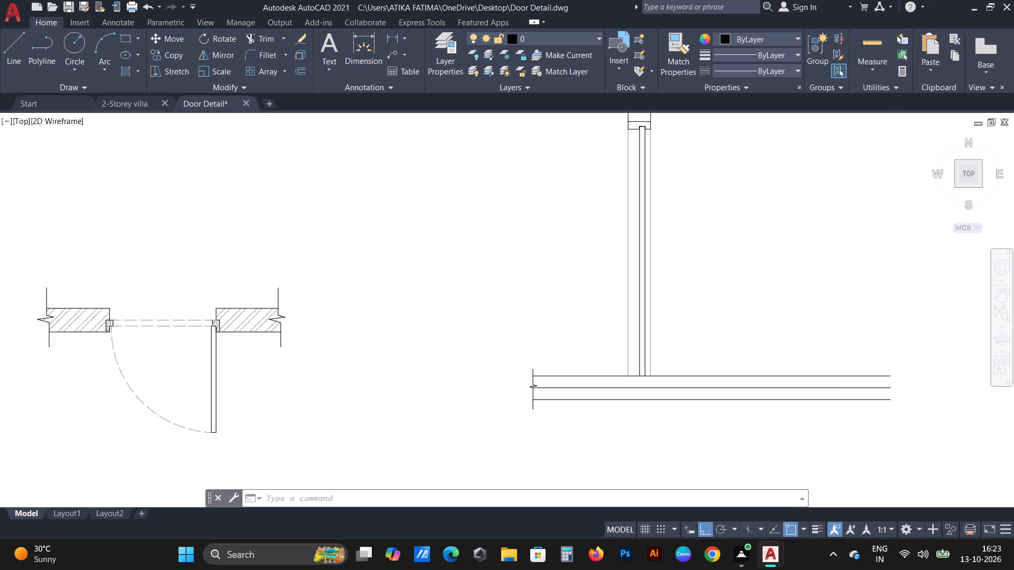
scroll(633, 341, "up", 2)
scroll(500, 418, "up", 1)
left_click(500, 360)
left_click(565, 365)
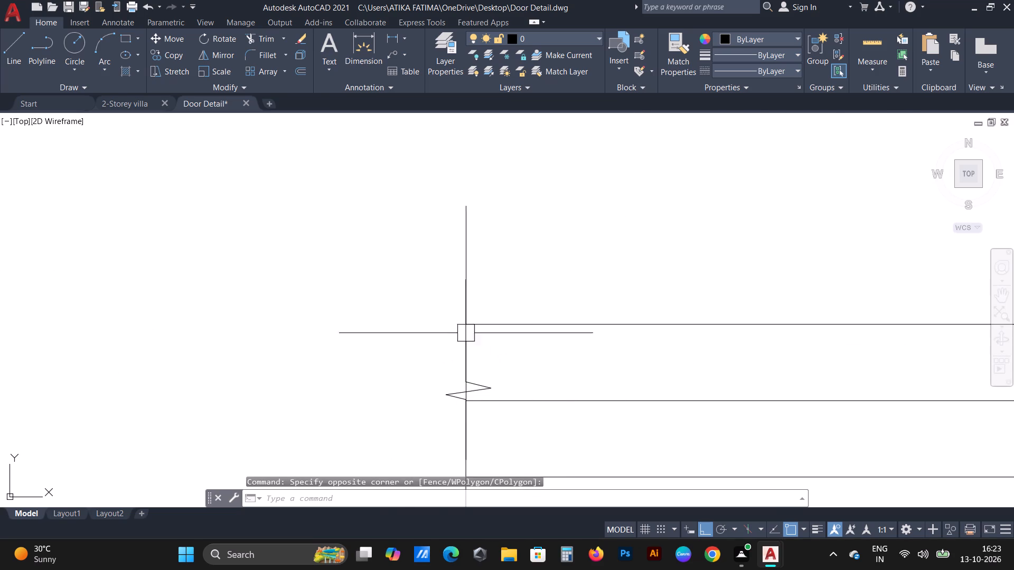
scroll(461, 325, "down", 2)
scroll(459, 411, "up", 2)
left_click(467, 397)
scroll(465, 399, "up", 3)
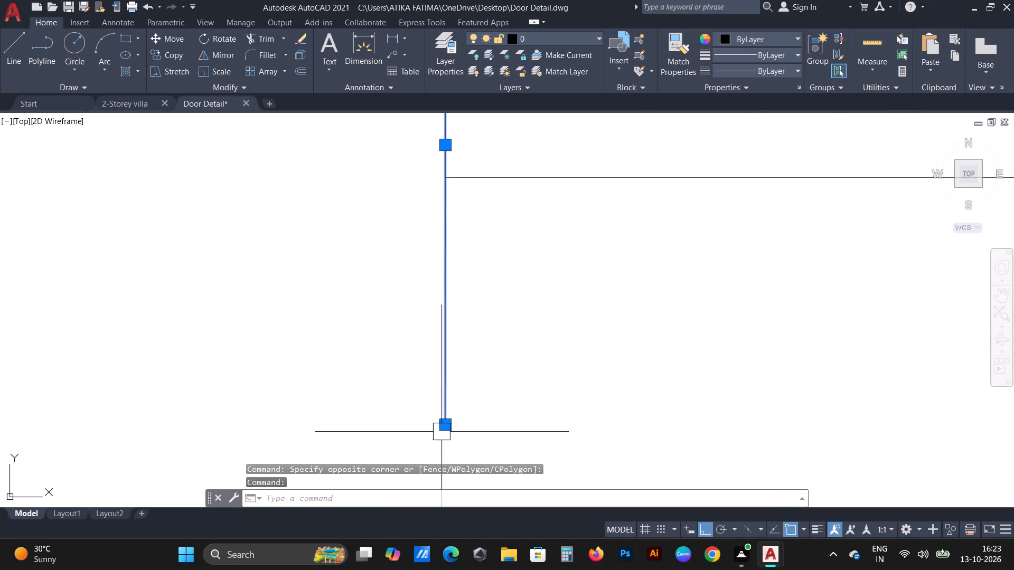
left_click_drag(445, 423, 445, 417)
left_click(449, 301)
scroll(445, 336, "down", 3)
key("Escape")
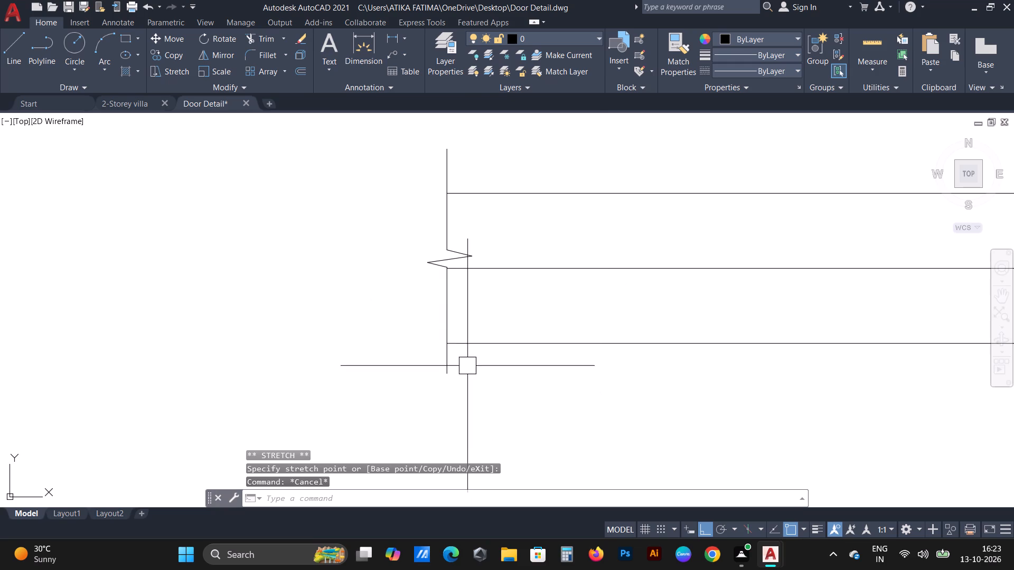
Extend that break line's lower end down by about 2.9, and pull it back up slightly.
left_click(440, 369)
left_click(446, 376)
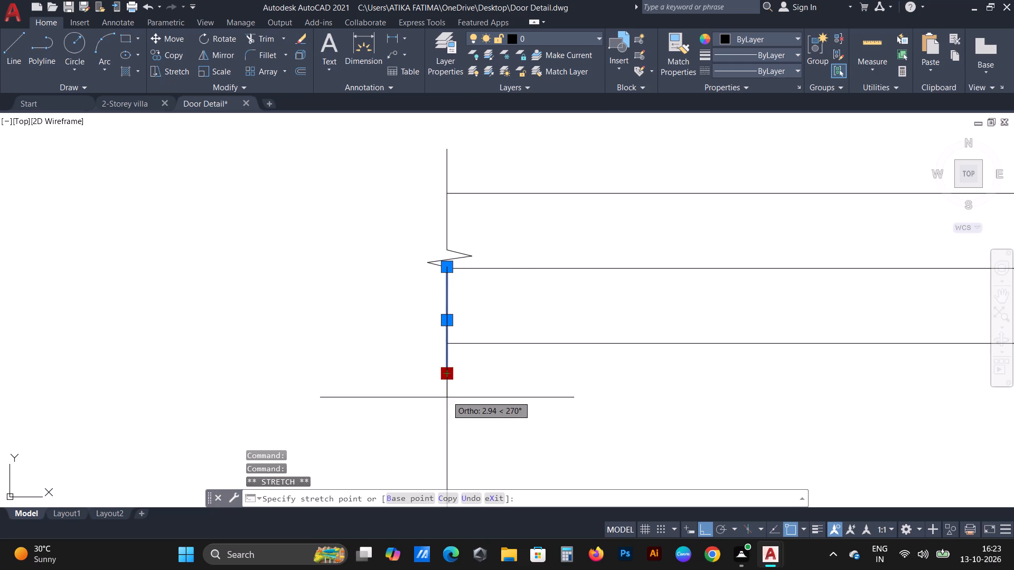
left_click(447, 397)
key("Escape")
scroll(442, 316, "up", 1)
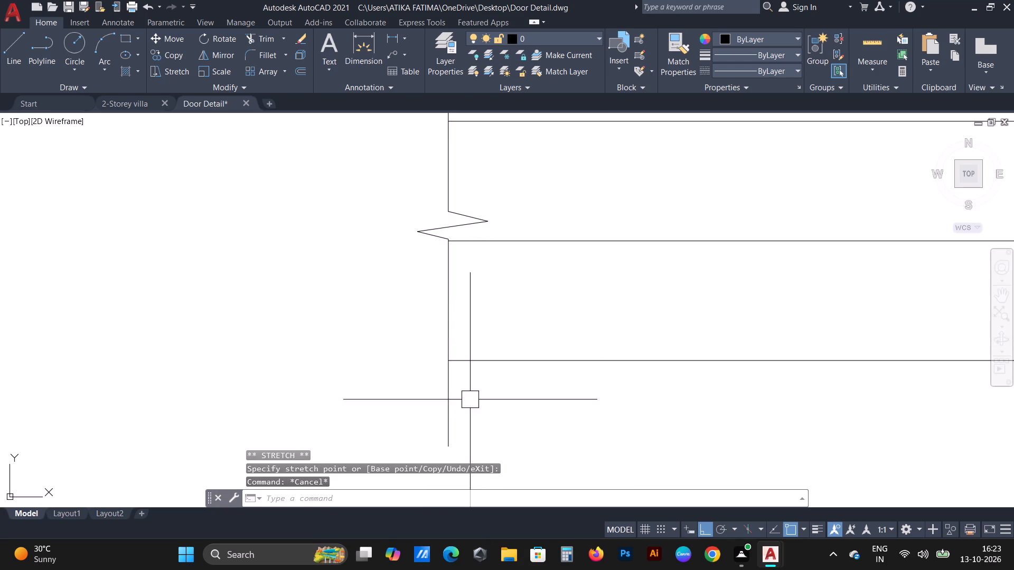
left_click(443, 415)
middle_click_drag(466, 401, 474, 293)
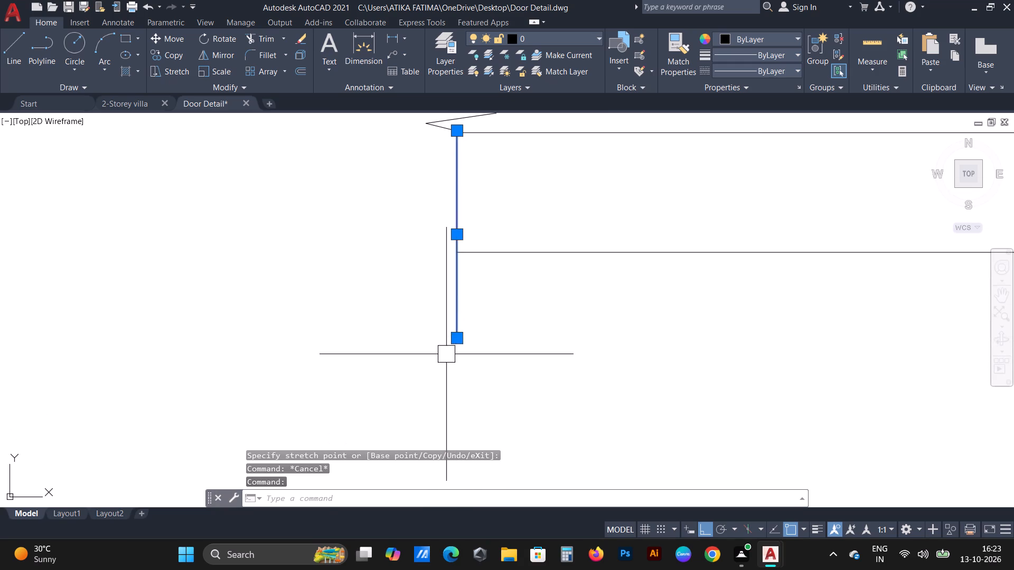
left_click(455, 337)
left_click(456, 322)
key("Escape")
Copy the whole floor break line from the top floor line's left end to a point on that line right of the door section.
left_click_drag(511, 318, 497, 316)
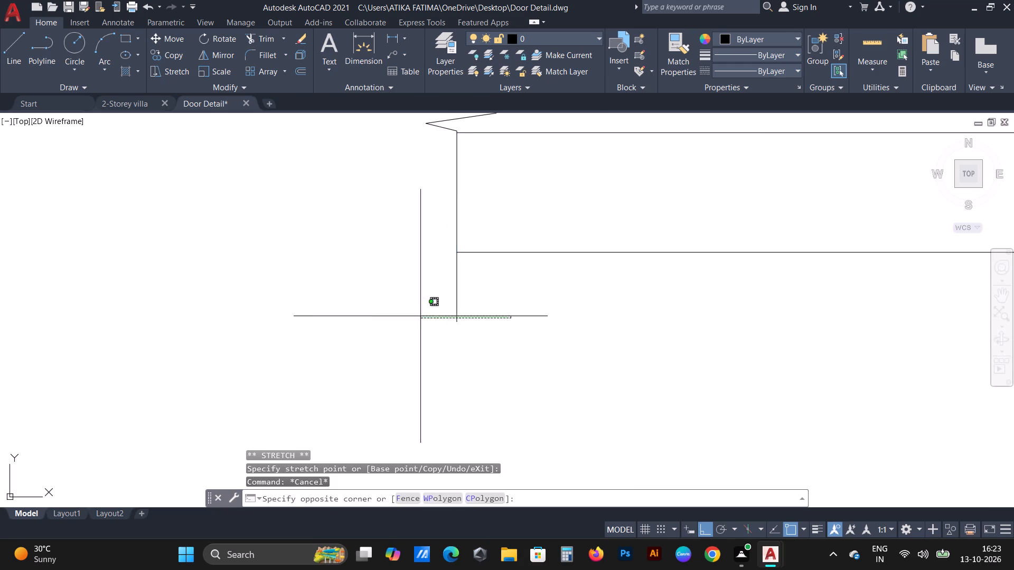
left_click(420, 316)
middle_click_drag(494, 310, 491, 491)
scroll(454, 299, "up", 2)
left_click(527, 258)
left_click(358, 283)
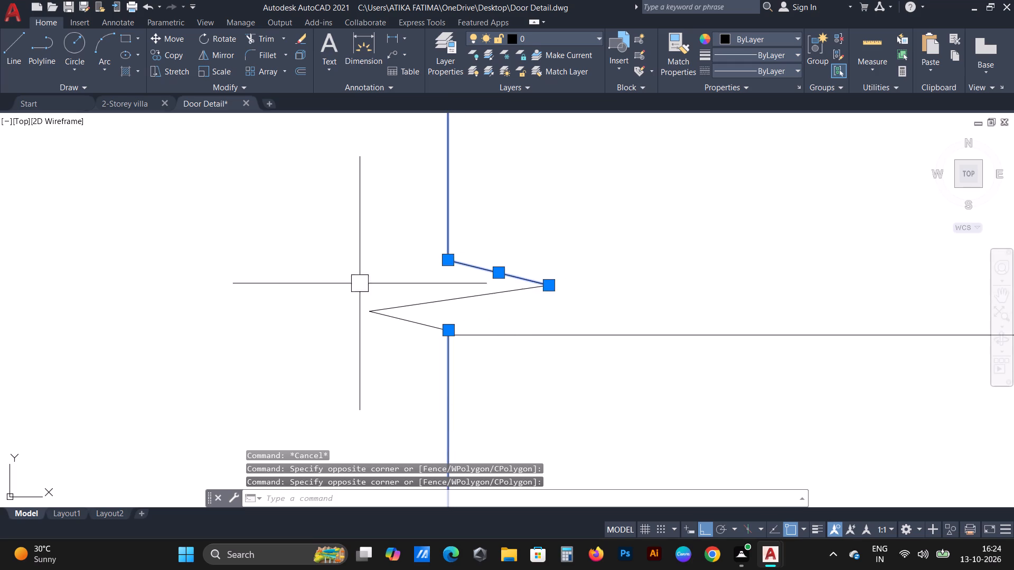
scroll(446, 294, "up", 1)
left_click_drag(409, 280, 397, 288)
left_click(296, 385)
scroll(297, 366, "down", 5)
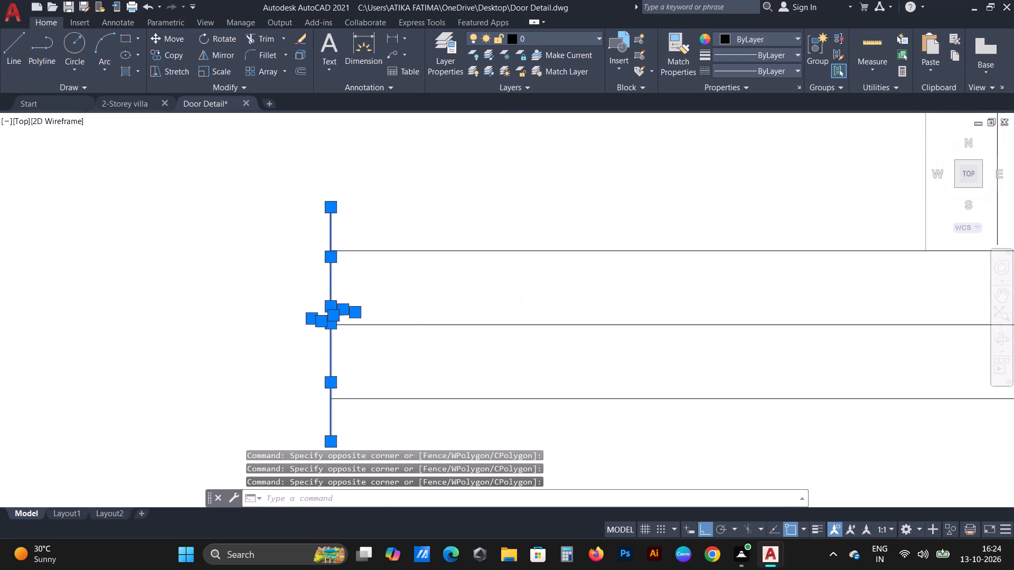
scroll(448, 251, "up", 1)
right_click(454, 230)
left_click(512, 344)
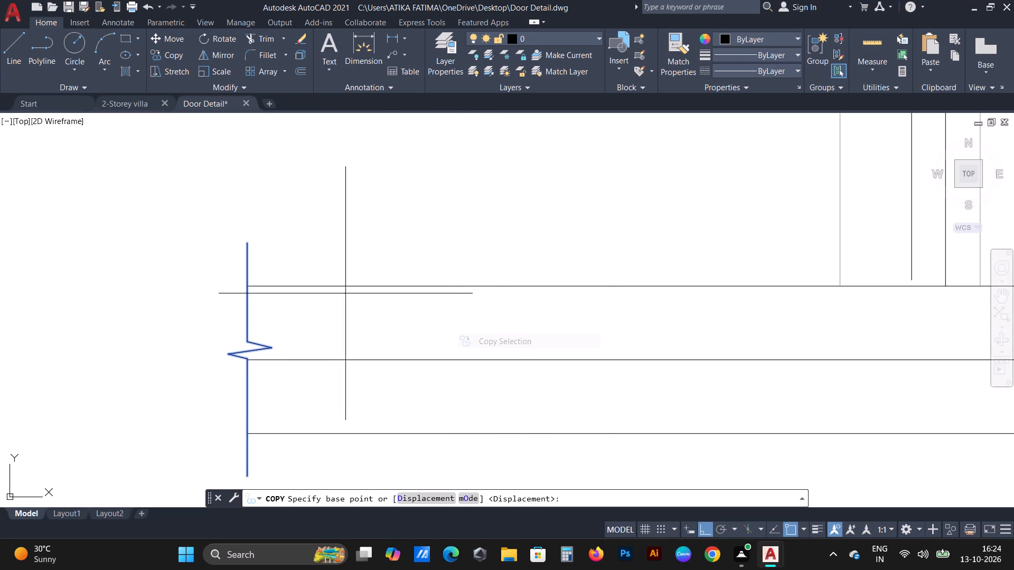
left_click(247, 288)
scroll(89, 302, "down", 2)
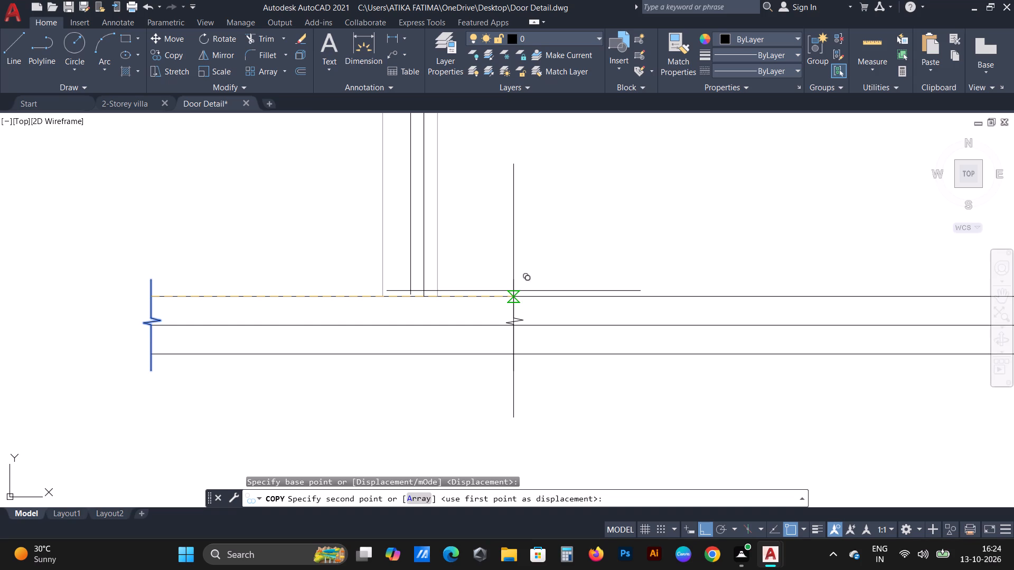
scroll(513, 291, "down", 1)
scroll(602, 294, "up", 2)
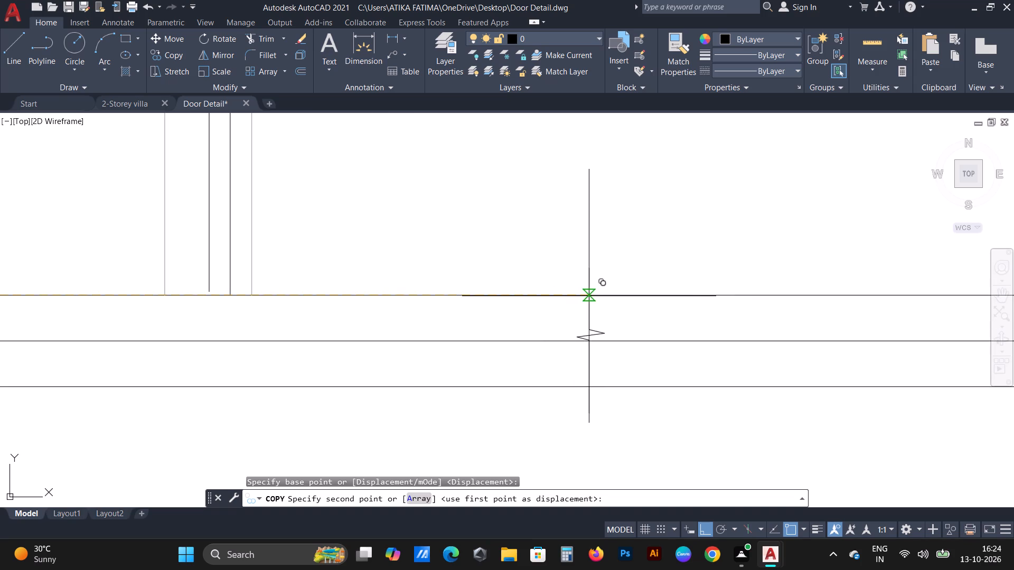
left_click(589, 296)
key("Escape")
scroll(641, 331, "down", 3)
middle_click_drag(693, 361, 596, 360)
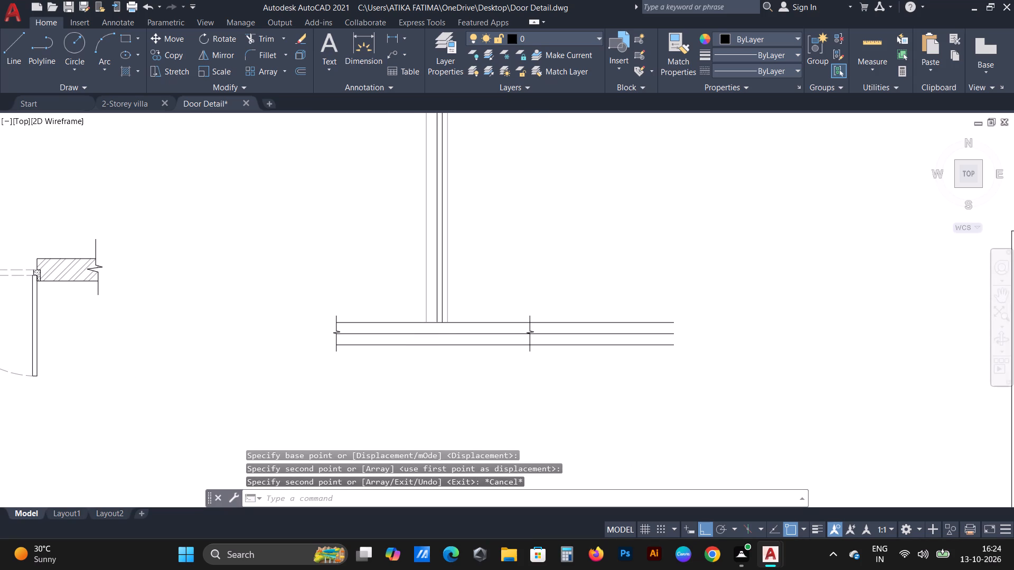
Trim the three floor lines that run past the copied right-hand break line.
type("tr")
key("space")
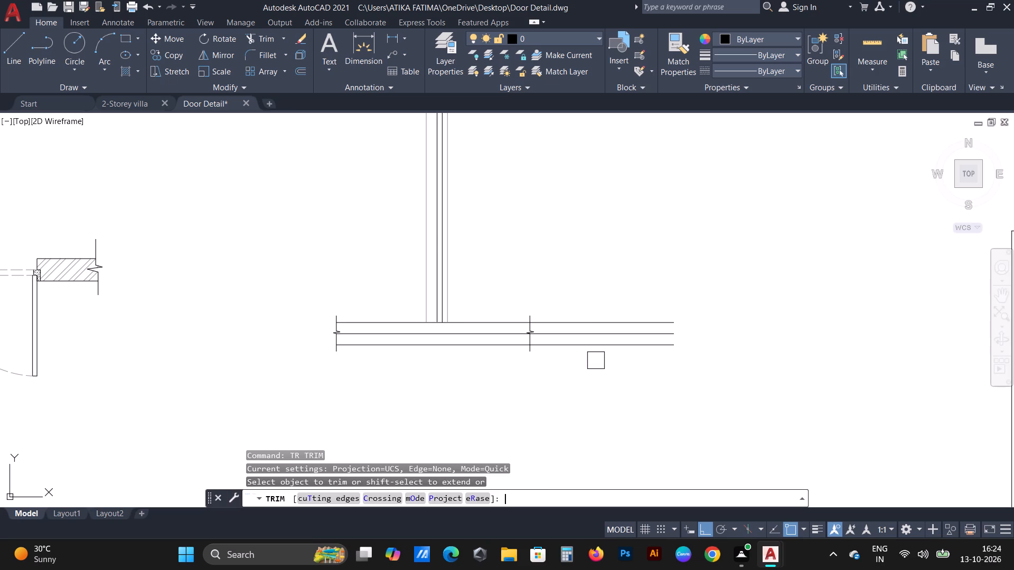
left_click(622, 263)
left_click(555, 397)
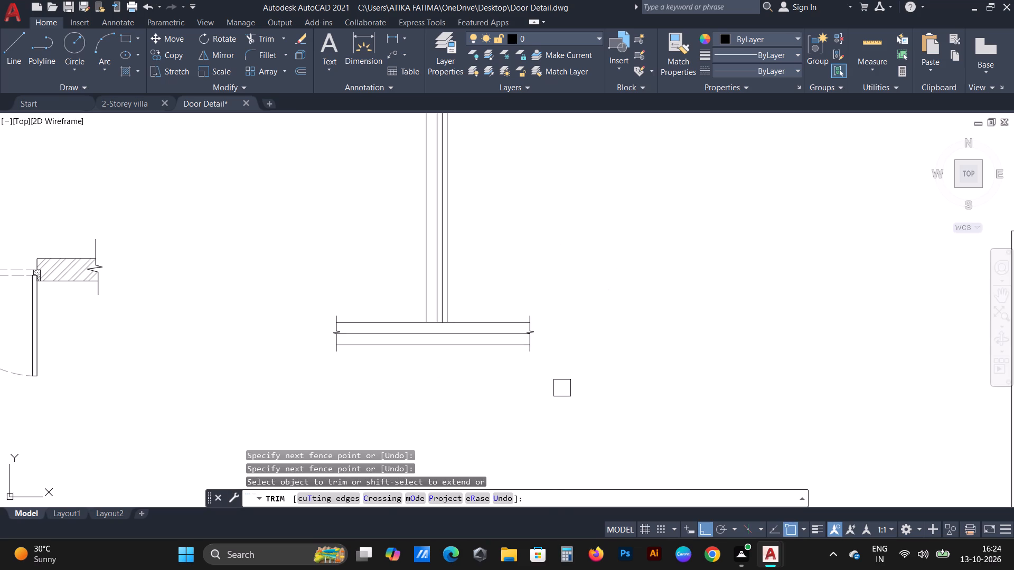
key("Escape")
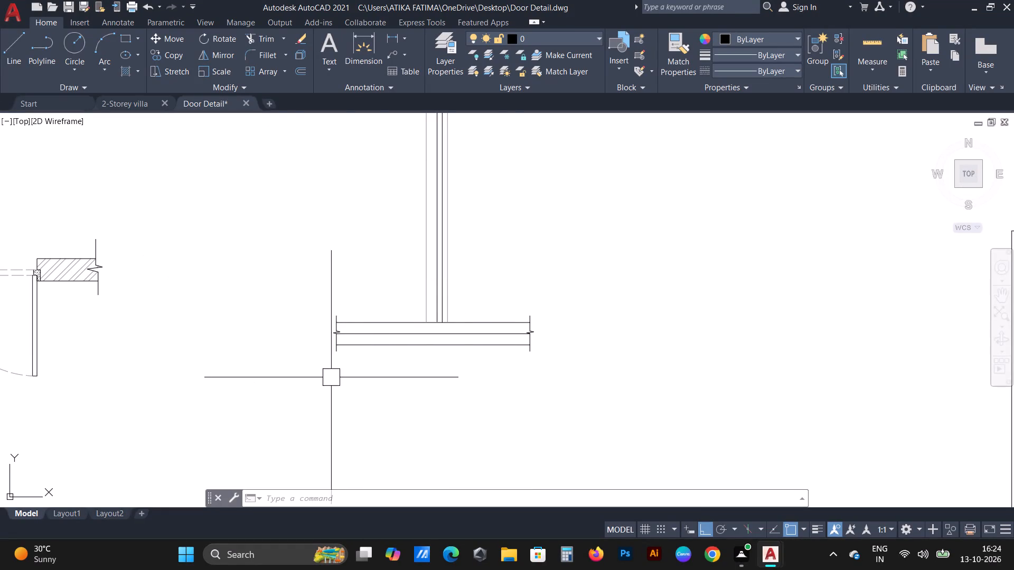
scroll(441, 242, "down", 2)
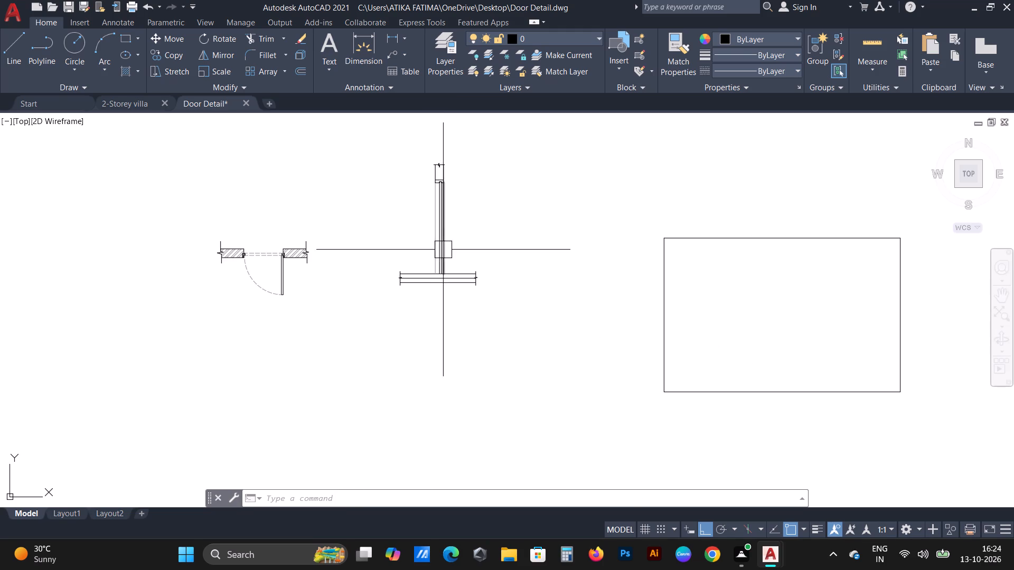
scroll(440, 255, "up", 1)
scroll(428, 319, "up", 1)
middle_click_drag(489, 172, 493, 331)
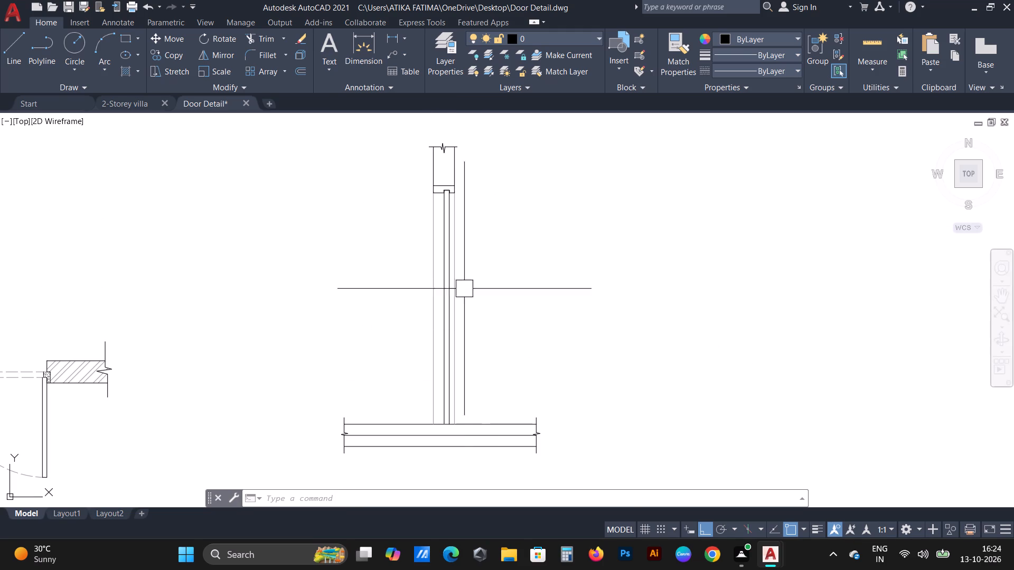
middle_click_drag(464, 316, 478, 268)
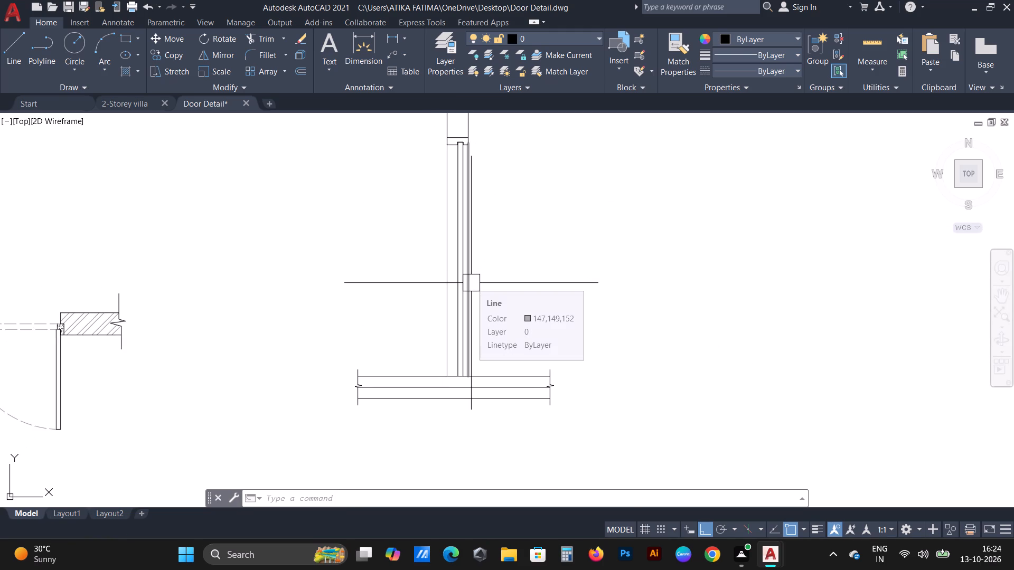
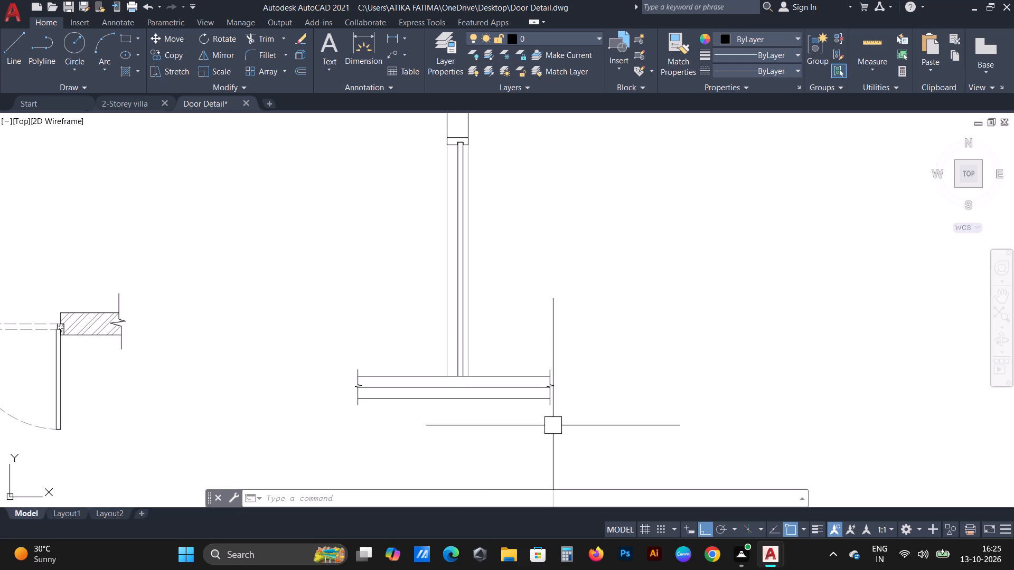
Start the Line command to draw a new line near the door section.
middle_click_drag(461, 350, 459, 452)
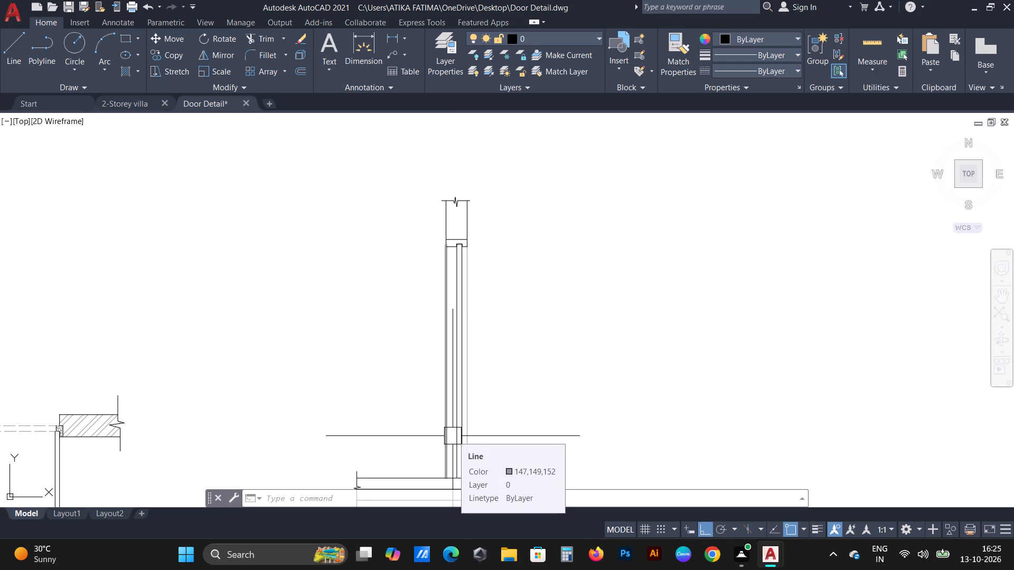
scroll(699, 285, "down", 2)
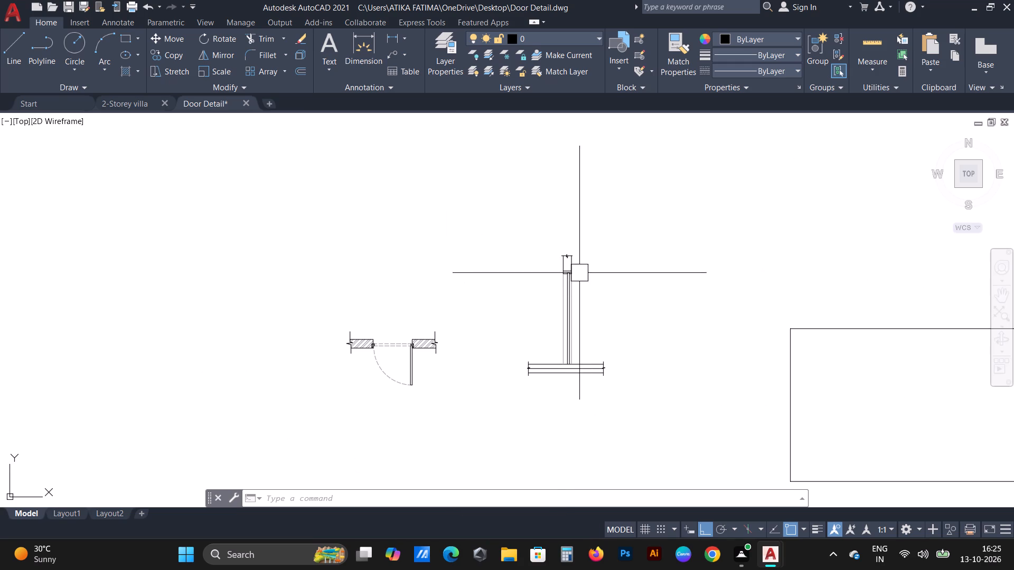
middle_click_drag(586, 212, 471, 236)
scroll(471, 236, "down", 1)
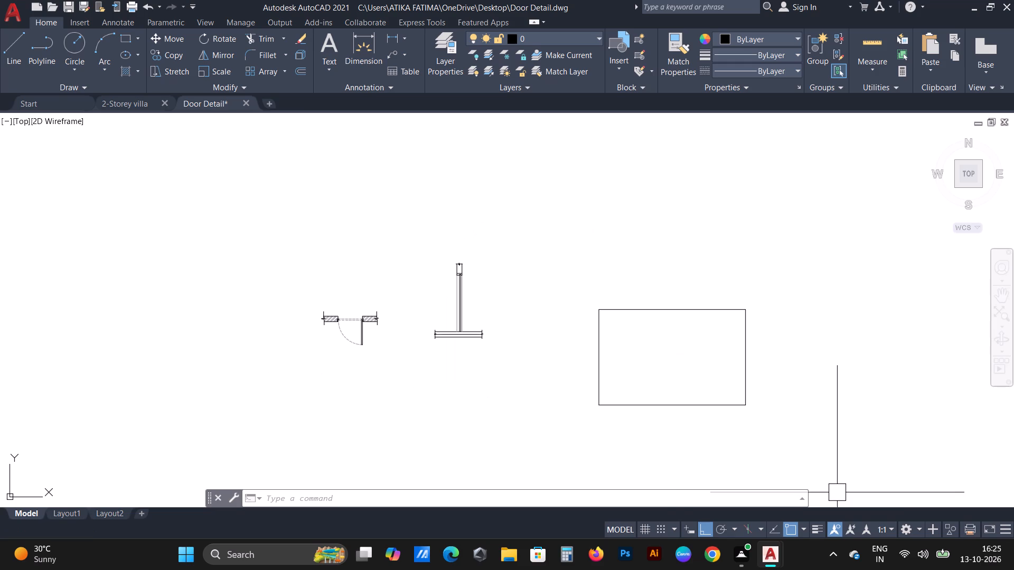
scroll(691, 396, "up", 1)
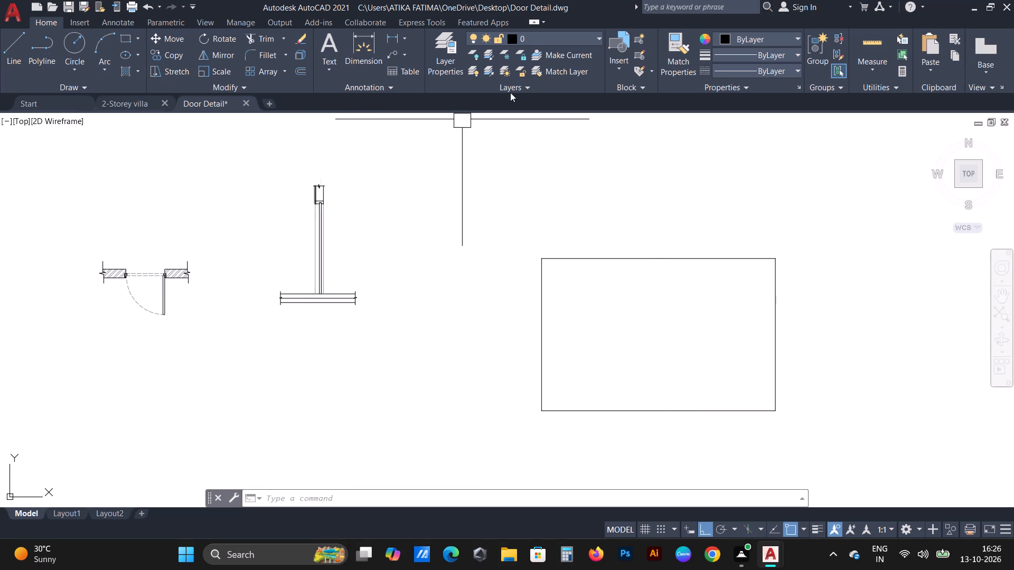
middle_click_drag(467, 152, 463, 191)
type("l")
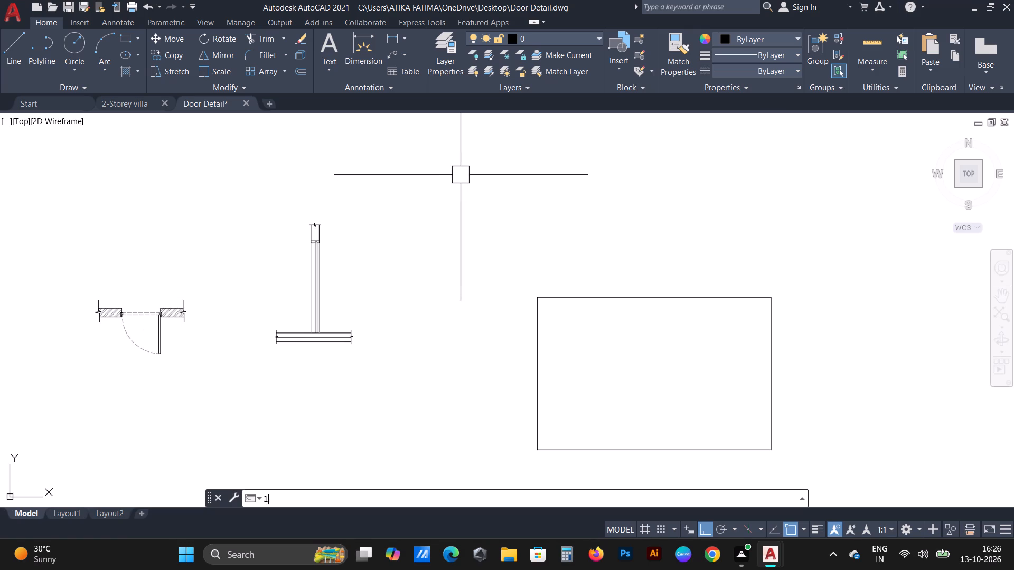
key("space")
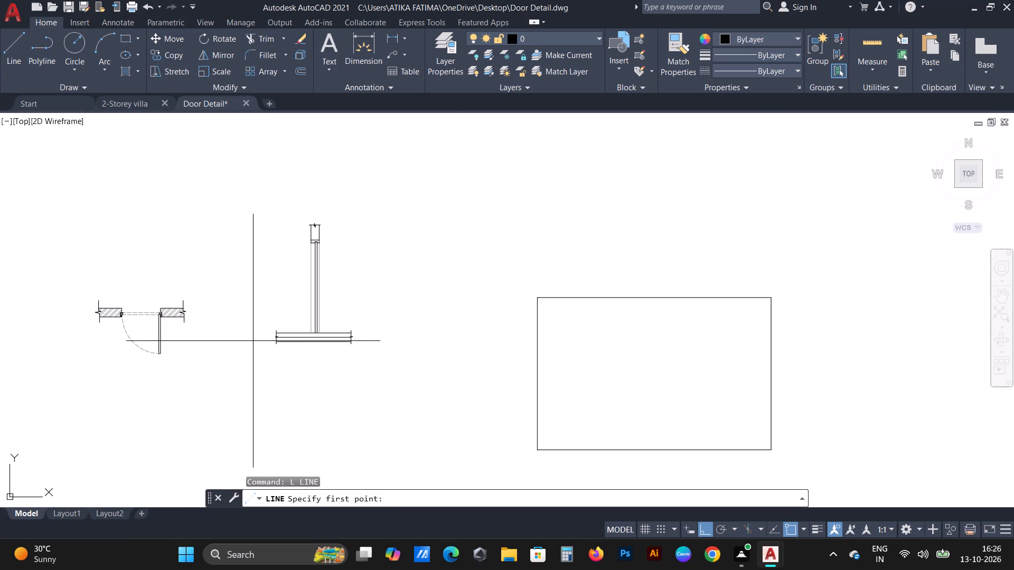
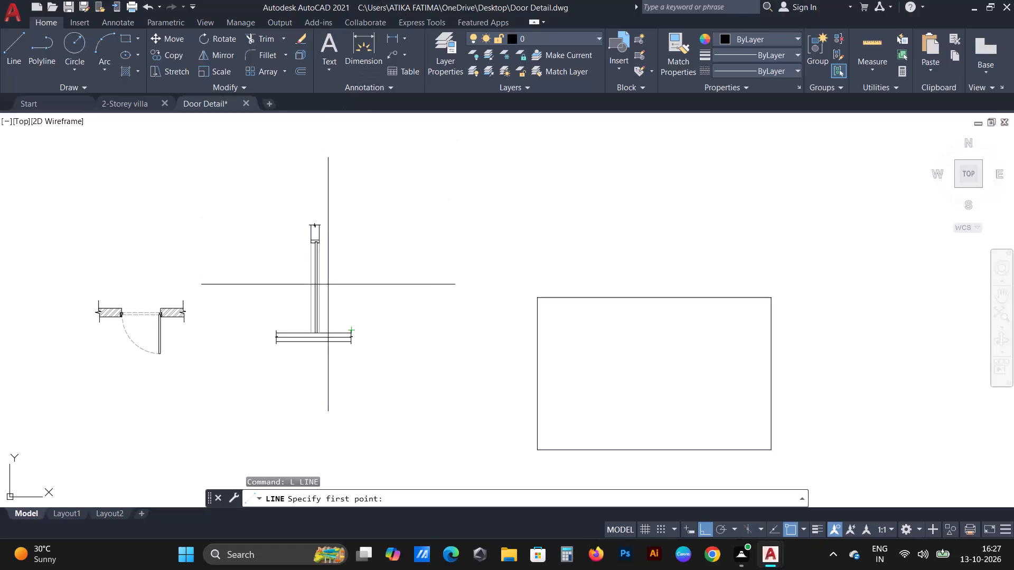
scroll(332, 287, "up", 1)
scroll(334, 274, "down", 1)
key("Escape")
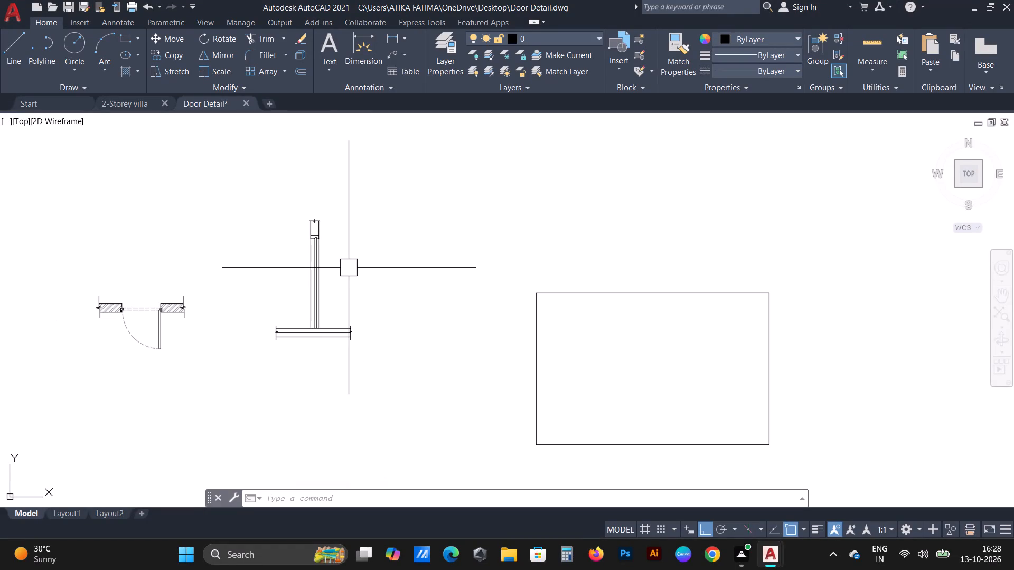
Draw a long vertical projection line upward from the outer end of the plan's left wall.
scroll(50, 269, "up", 1)
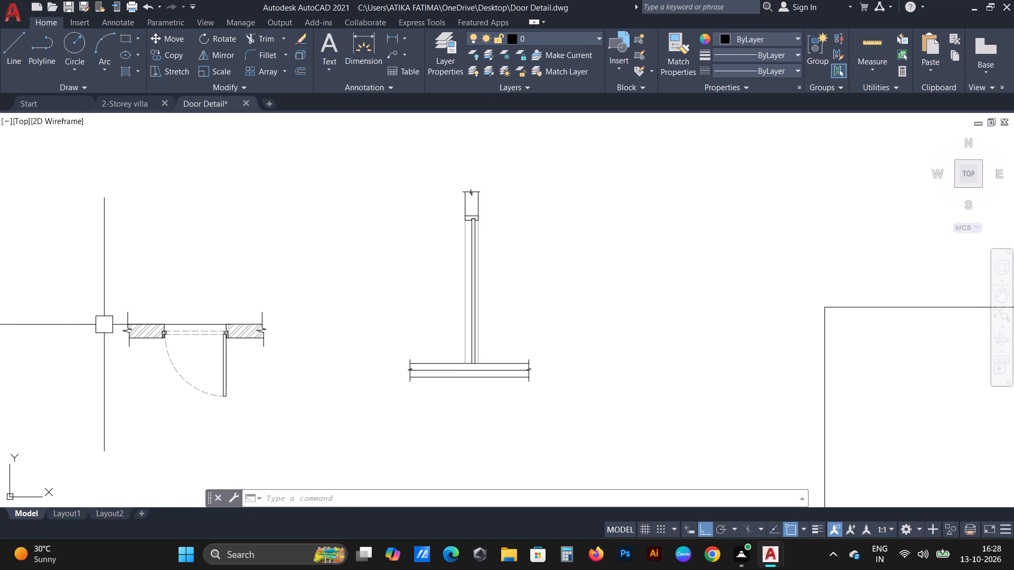
type("l")
key("space")
scroll(117, 330, "up", 1)
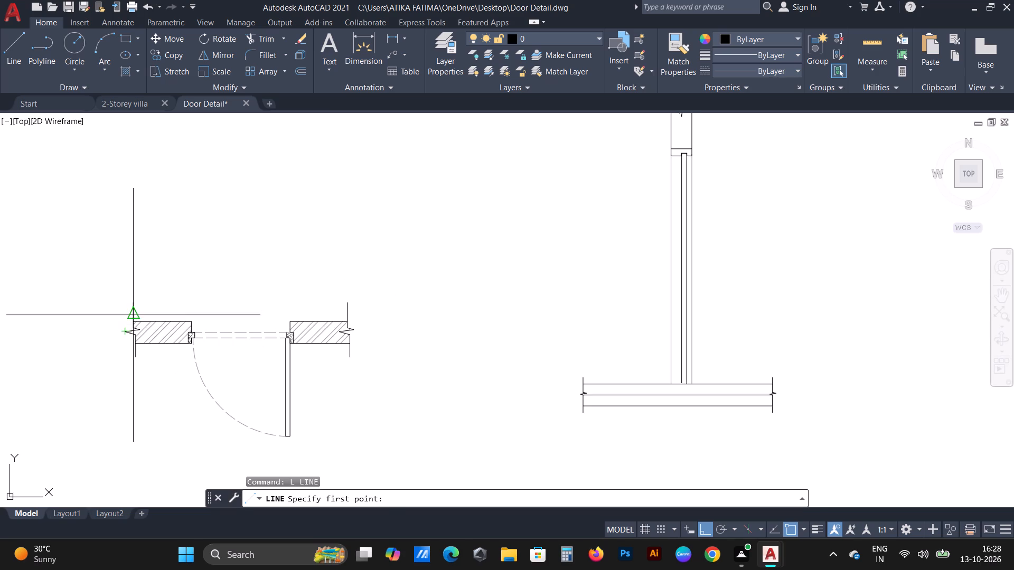
left_click(136, 324)
scroll(160, 231, "down", 3)
scroll(180, 168, "up", 1)
middle_click_drag(180, 175, 193, 345)
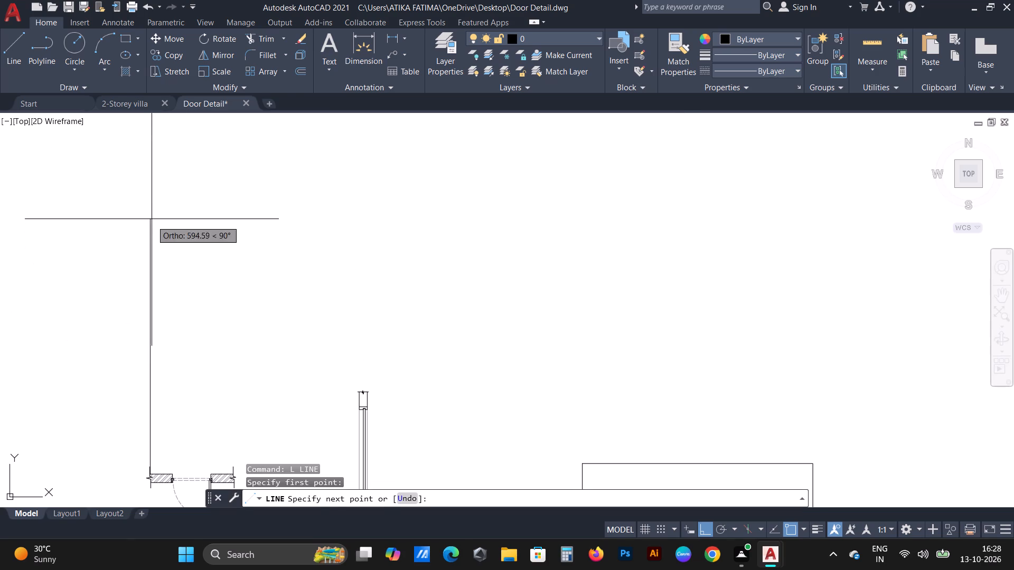
left_click(154, 205)
key("Escape")
Draw a second long vertical projection line upward from the outer end of the plan's right wall.
middle_click_drag(171, 428, 175, 362)
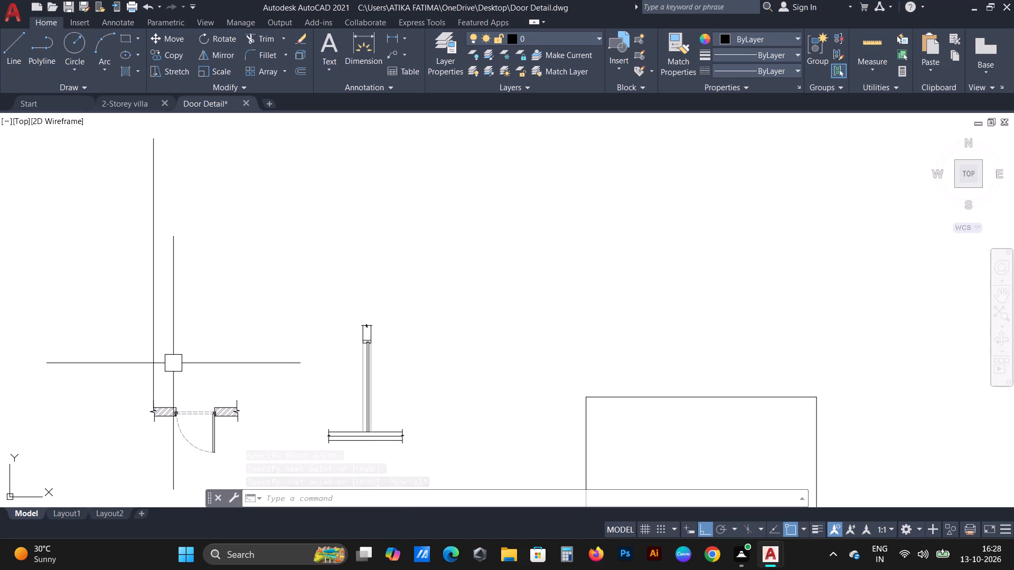
scroll(213, 387, "up", 1)
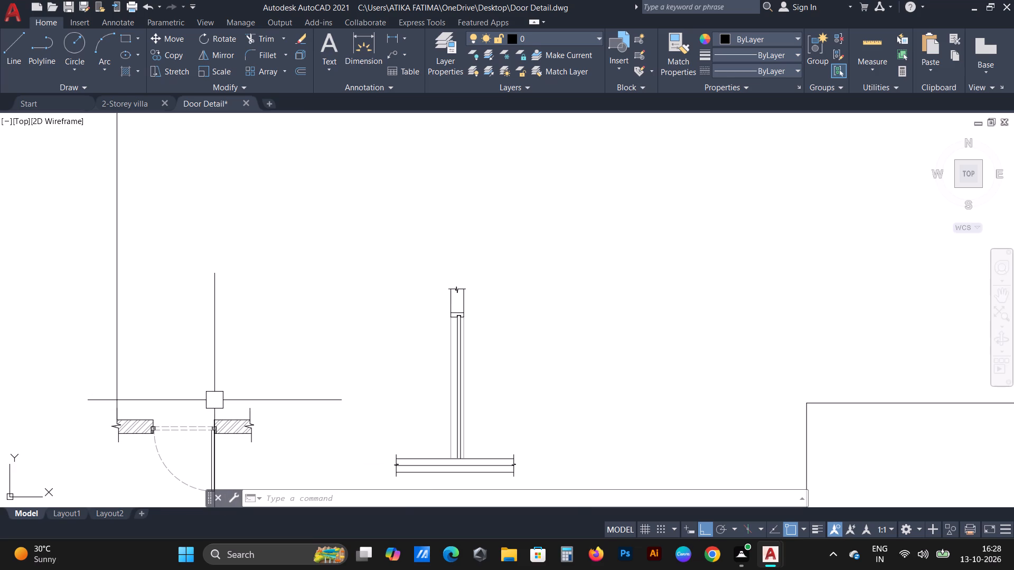
type("l")
key("space")
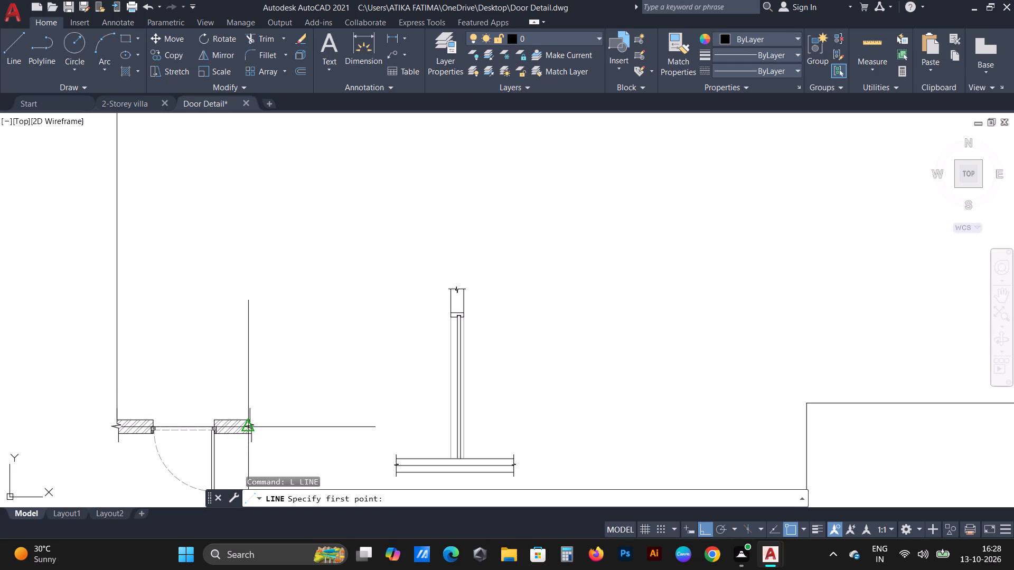
scroll(254, 417, "up", 3)
left_click(226, 421)
scroll(234, 321, "down", 3)
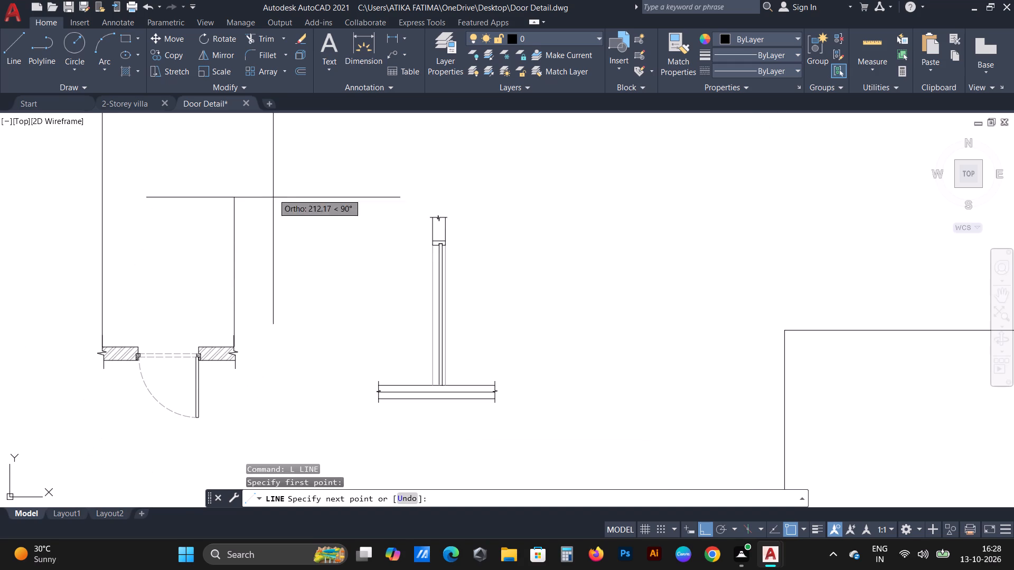
middle_click_drag(277, 179, 273, 311)
scroll(254, 243, "down", 1)
left_click(261, 148)
key("Escape")
Draw a vertical projection line about 439 long upward from the outer corner of the left door frame.
scroll(117, 406, "up", 2)
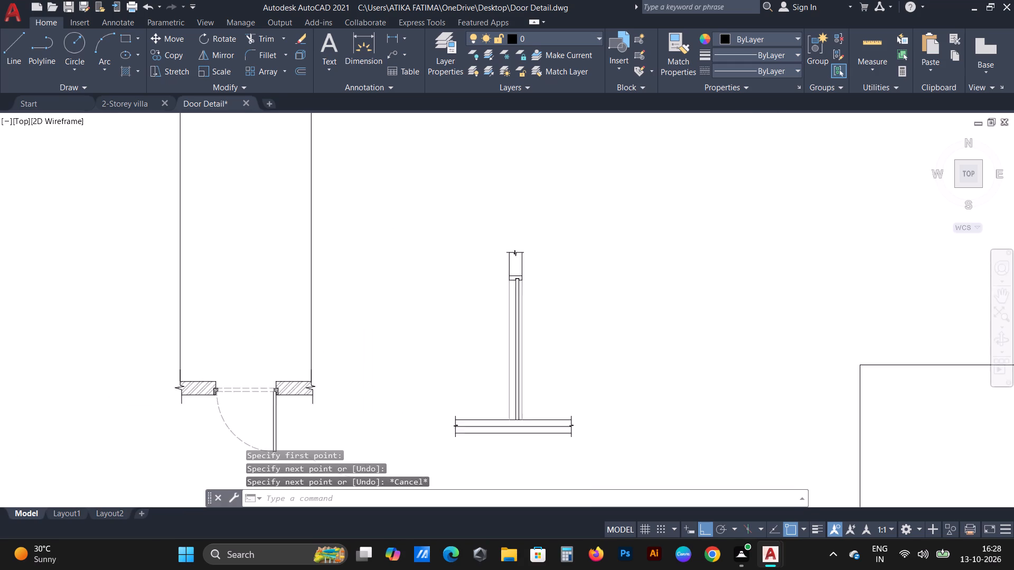
scroll(294, 348, "up", 2)
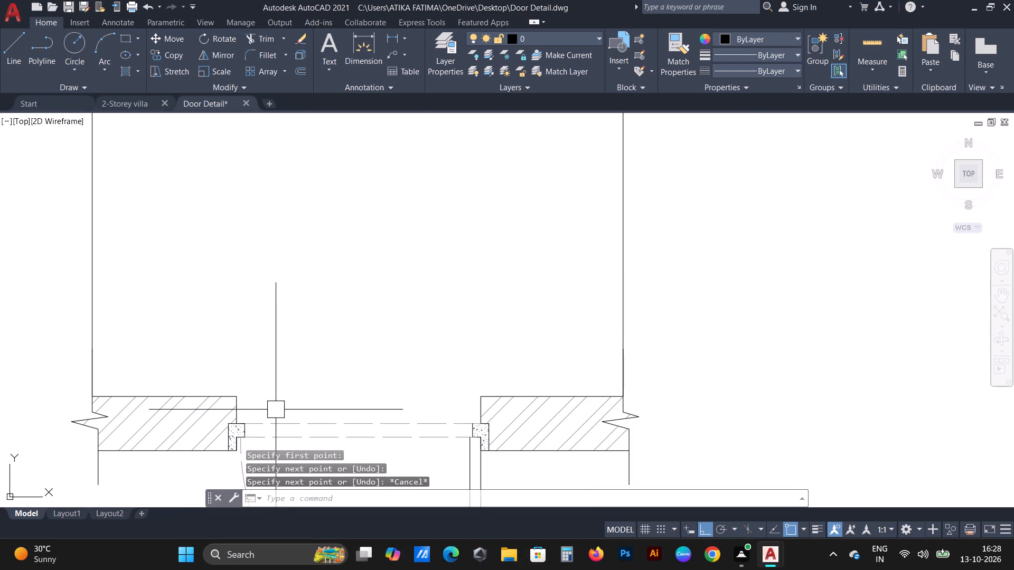
scroll(270, 414, "up", 1)
scroll(209, 445, "up", 1)
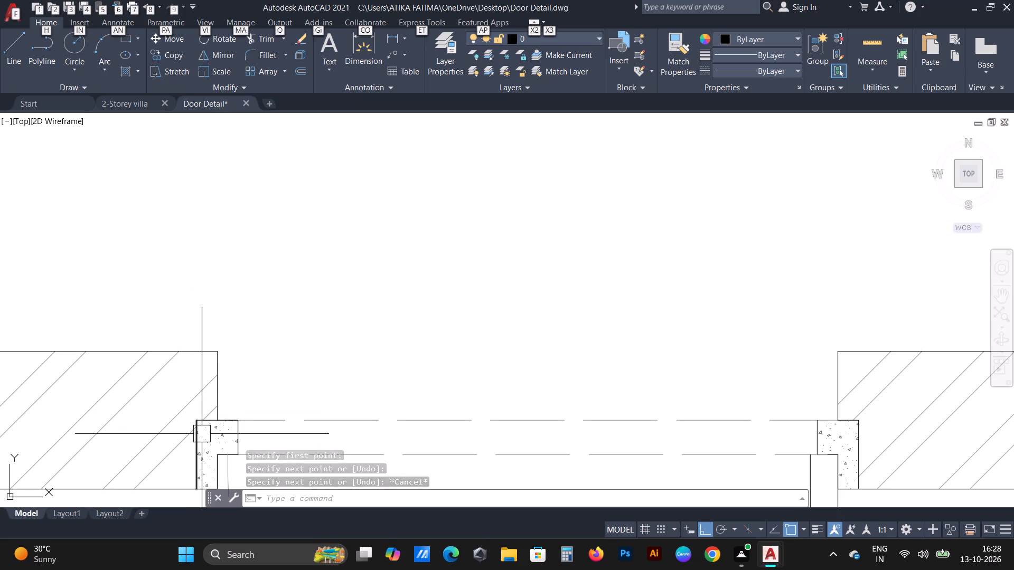
key("Escape")
key("space")
left_click_drag(201, 424, 201, 417)
scroll(201, 334, "down", 3)
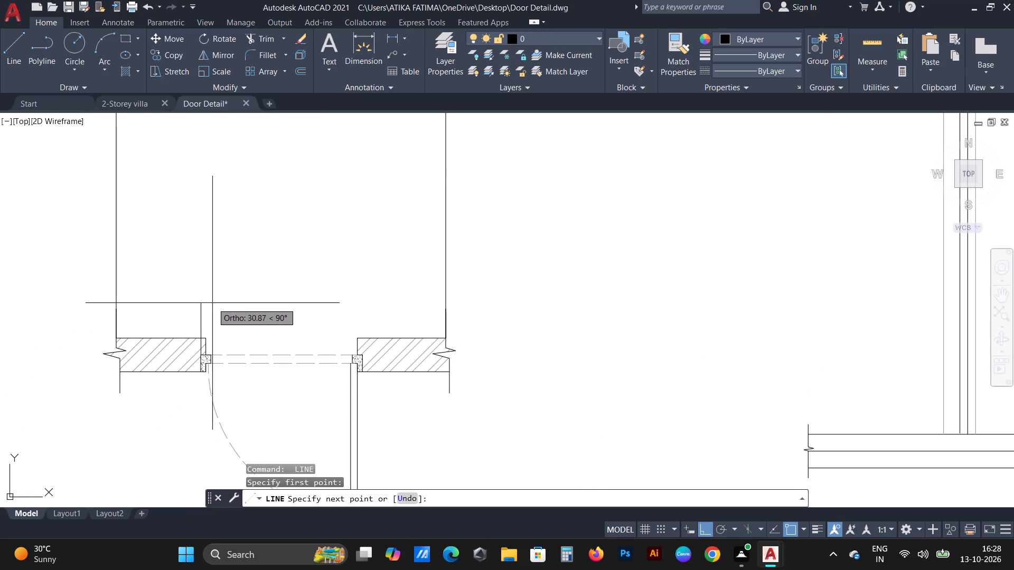
scroll(308, 221, "down", 1)
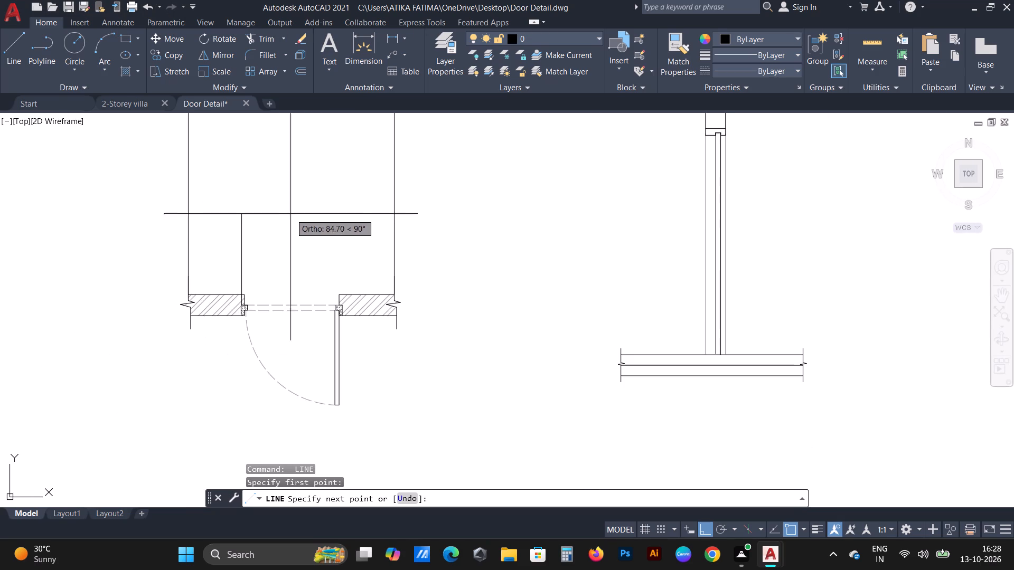
middle_click_drag(283, 207, 284, 370)
scroll(243, 269, "down", 2)
middle_click_drag(241, 196, 248, 257)
scroll(243, 241, "up", 1)
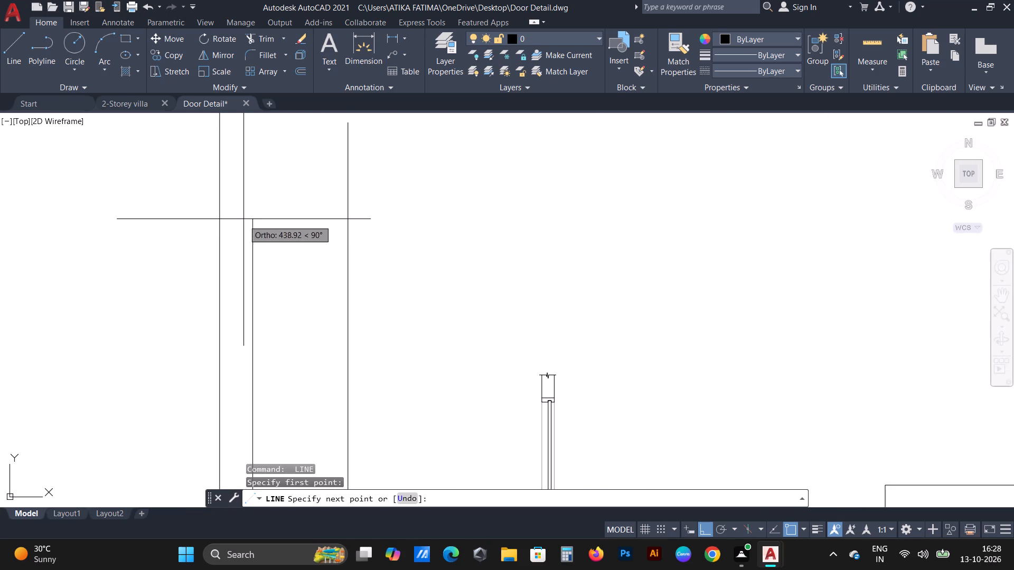
left_click(243, 219)
key("Escape")
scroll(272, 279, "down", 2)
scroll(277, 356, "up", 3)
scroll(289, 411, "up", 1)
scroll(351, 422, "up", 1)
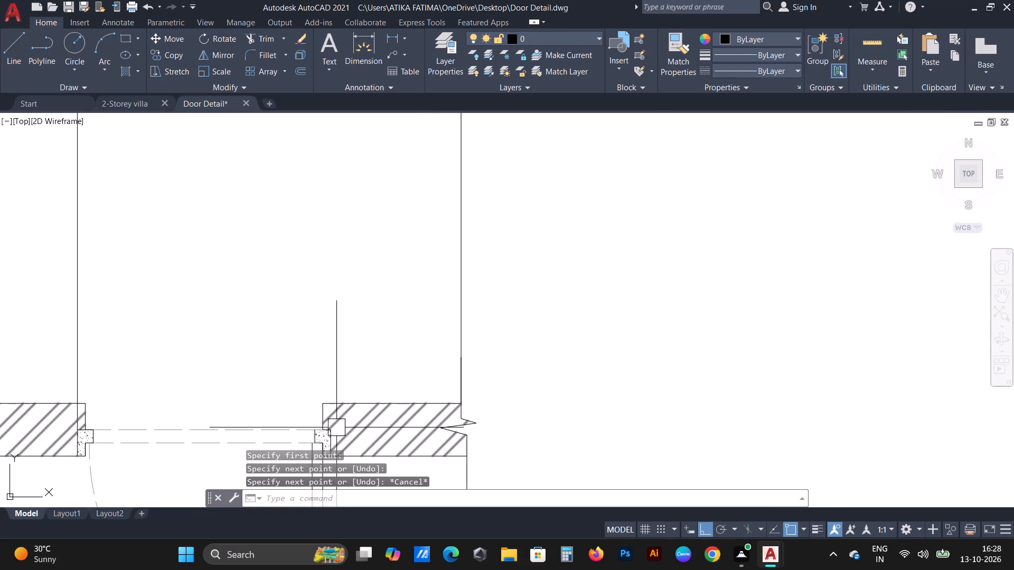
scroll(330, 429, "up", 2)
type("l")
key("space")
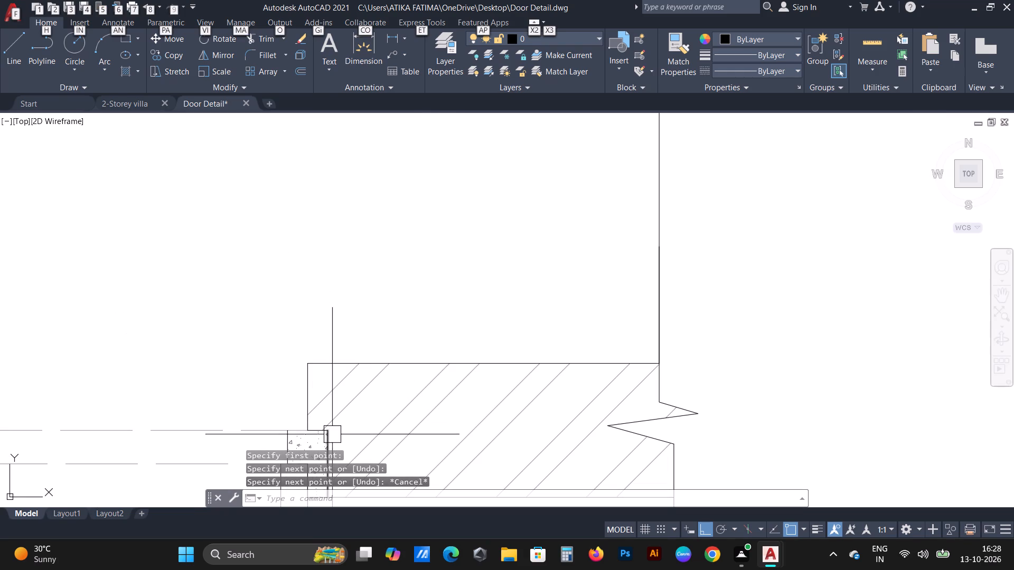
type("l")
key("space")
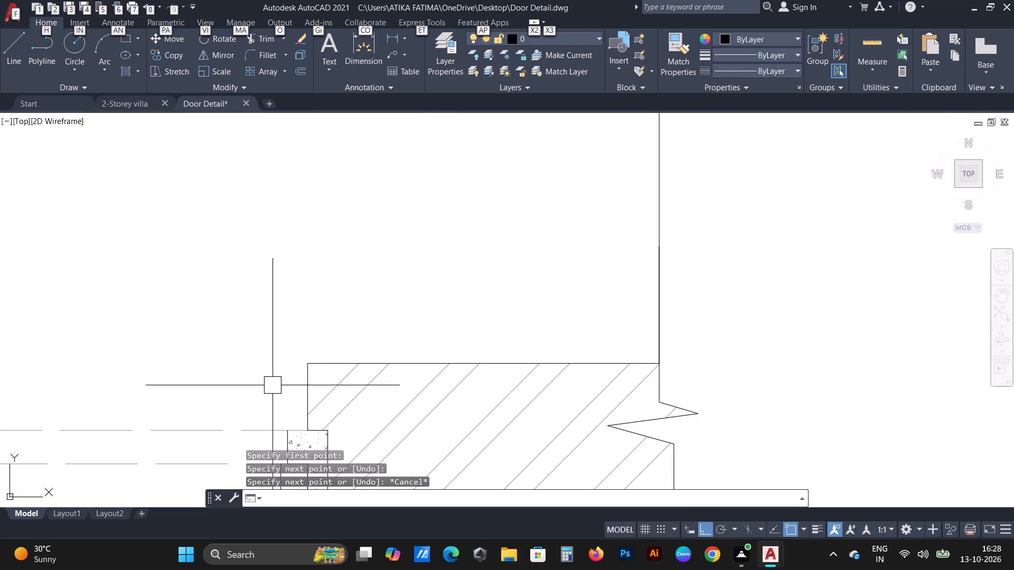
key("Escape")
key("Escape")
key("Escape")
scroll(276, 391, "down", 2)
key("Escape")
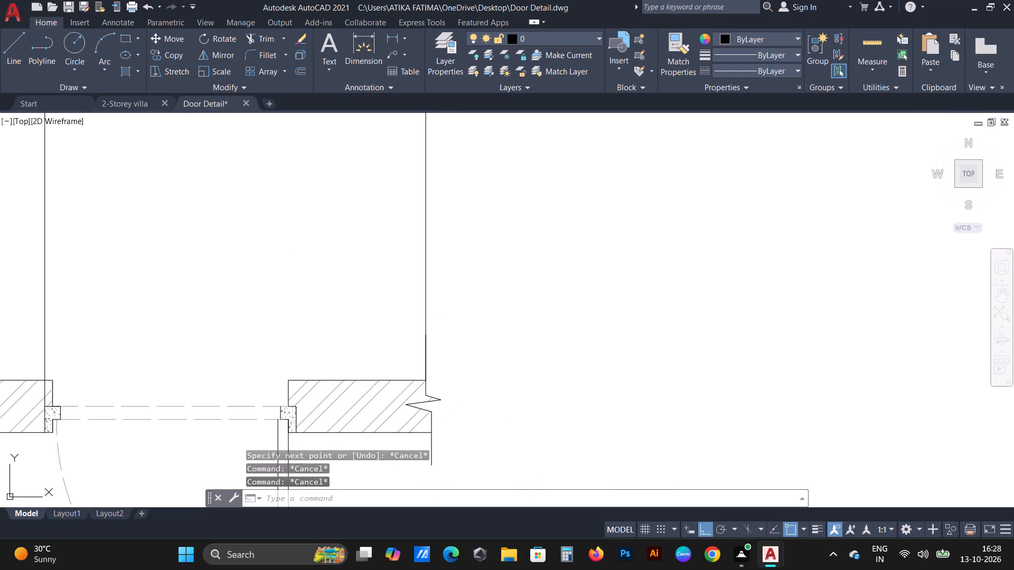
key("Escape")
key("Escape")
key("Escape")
Draw a vertical projection line upward from the right door frame's outer corner, ending level with the left frame's line.
type("l")
key("space")
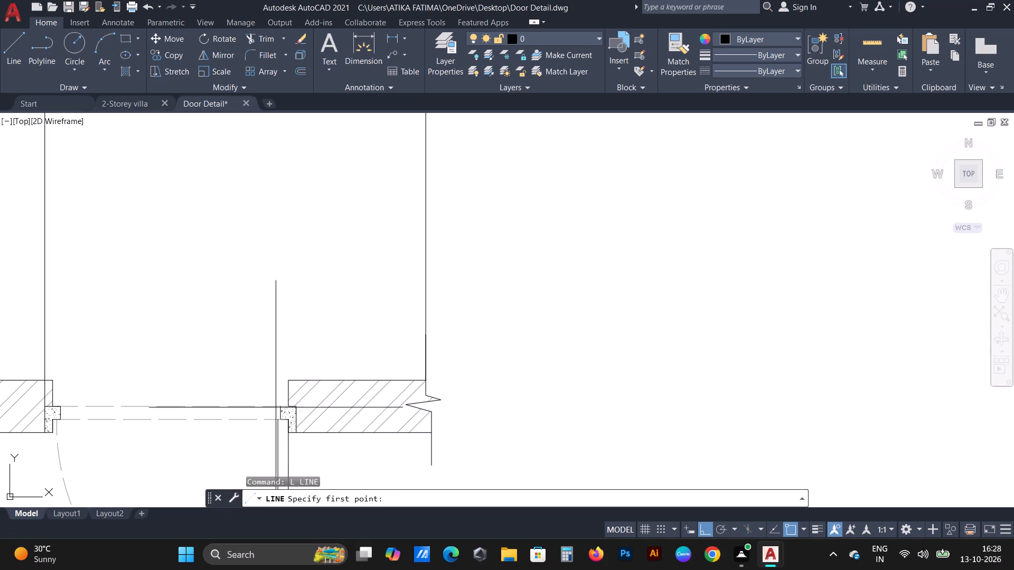
scroll(317, 457, "up", 2)
left_click(259, 327)
scroll(284, 216, "down", 2)
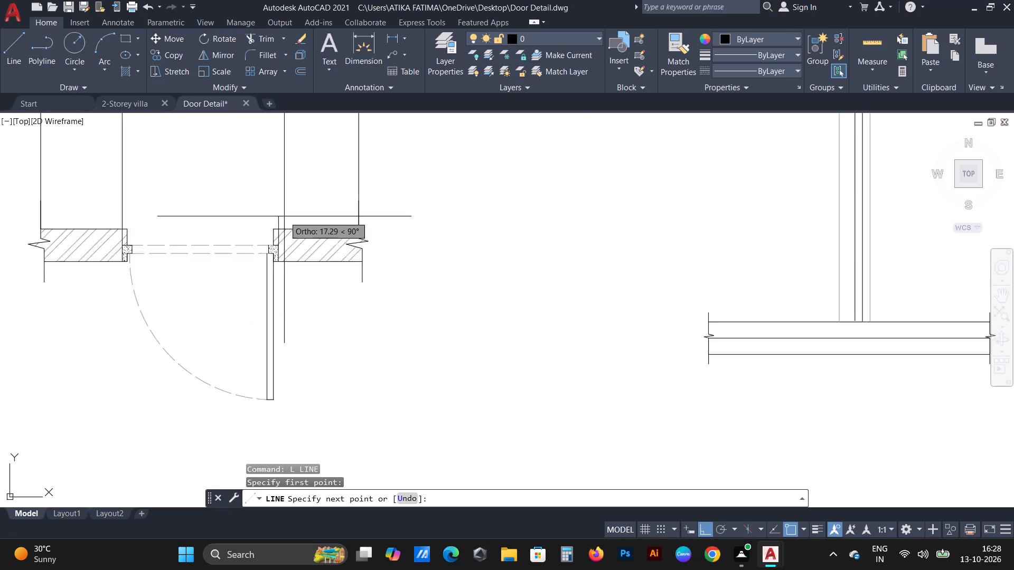
scroll(284, 216, "down", 2)
middle_click_drag(284, 155, 351, 464)
scroll(280, 337, "down", 2)
scroll(296, 230, "up", 1)
left_click(303, 250)
key("Escape")
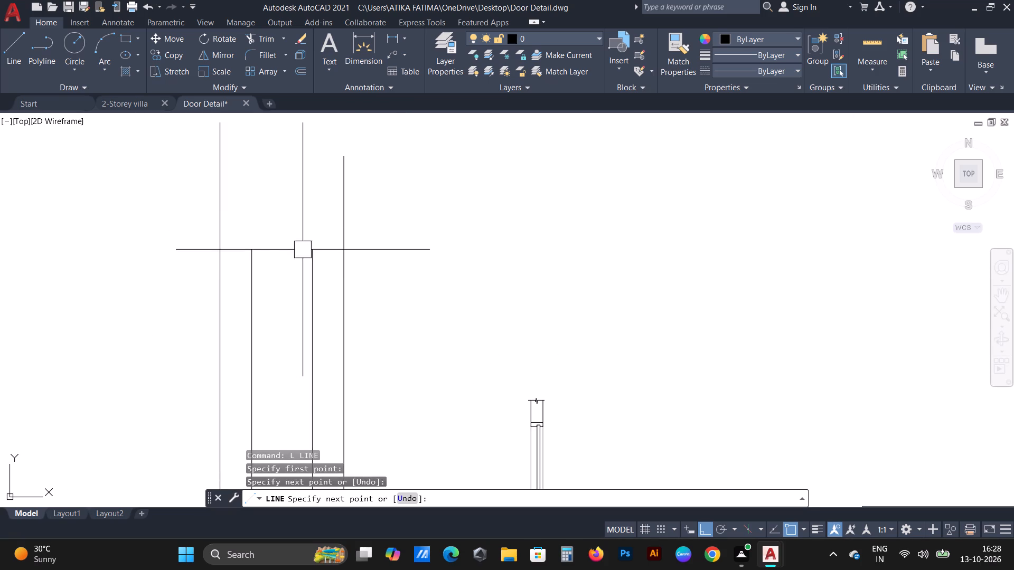
Draw a vertical line 210 long upward from the right door frame's inner rebate corner, beside the door leaf.
scroll(282, 246, "down", 2)
scroll(249, 345, "up", 4)
scroll(367, 405, "up", 2)
middle_click_drag(327, 386, 327, 305)
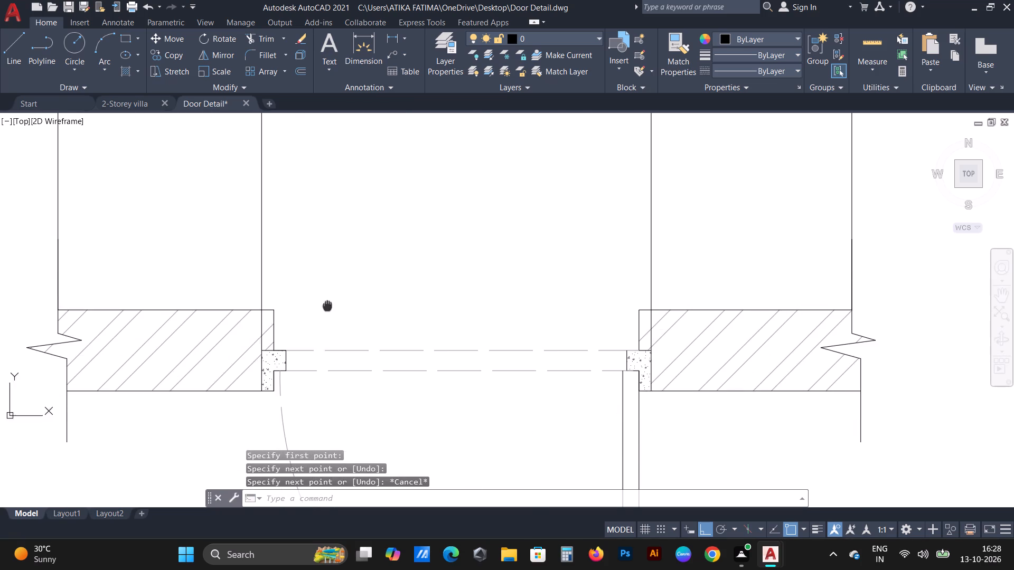
scroll(256, 400, "up", 2)
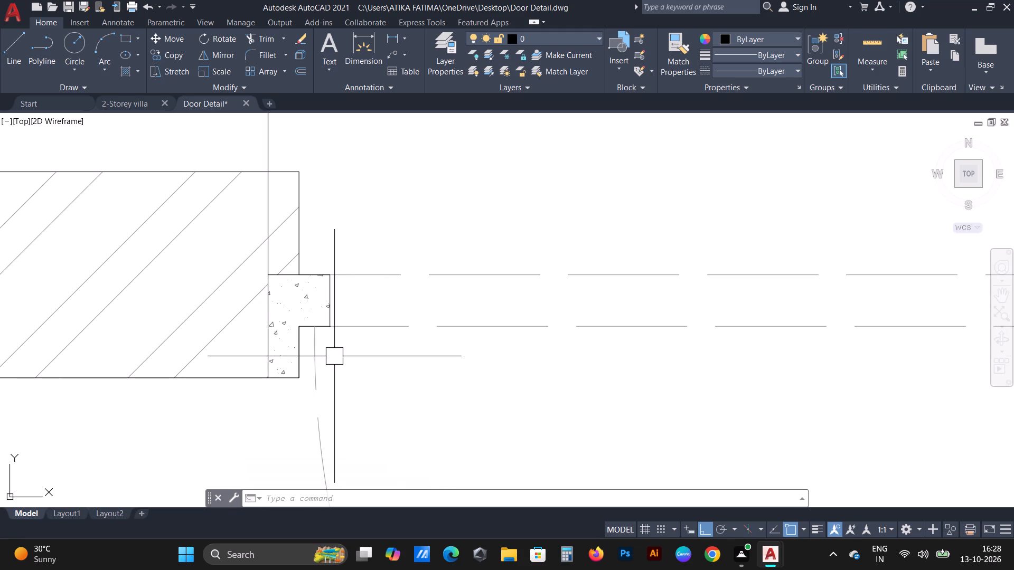
type("l")
key("space")
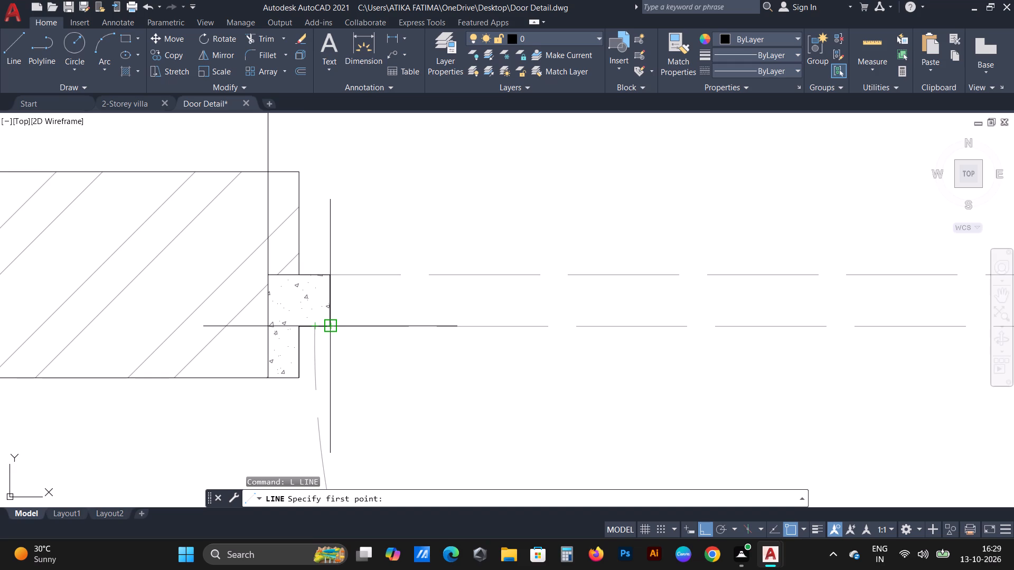
scroll(319, 324, "down", 3)
scroll(565, 343, "up", 1)
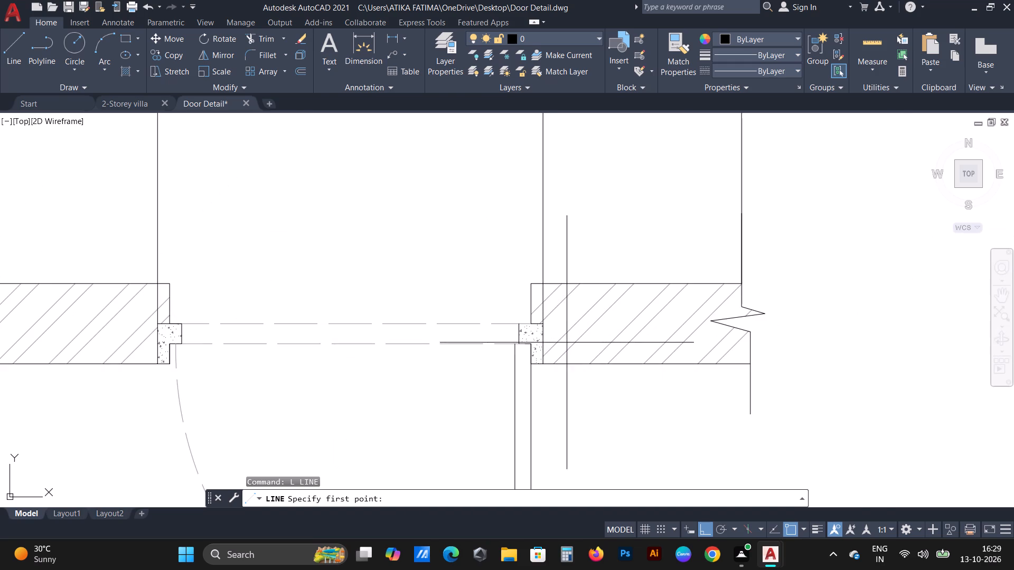
scroll(532, 349, "up", 1)
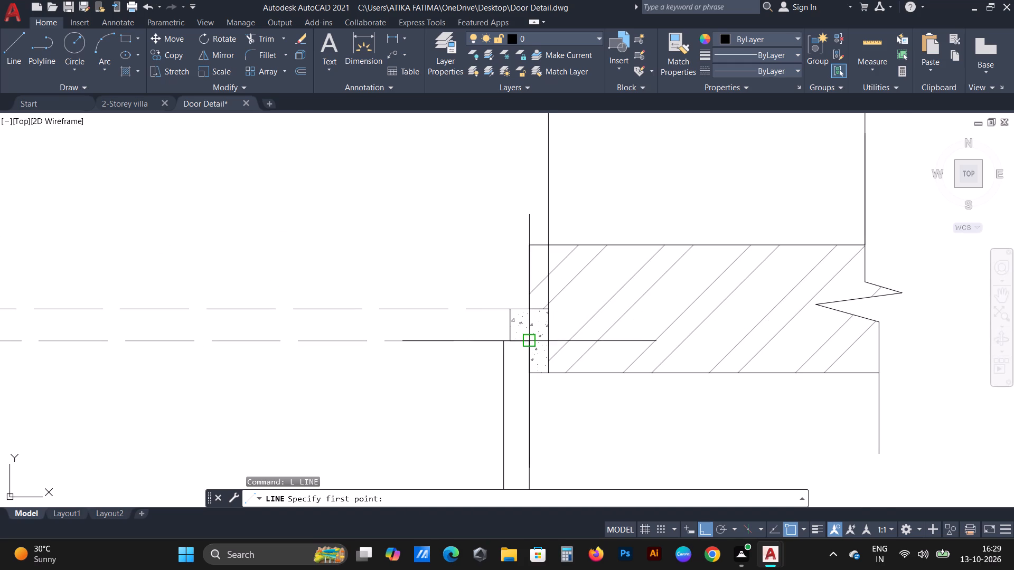
left_click_drag(530, 338, 525, 338)
scroll(511, 268, "up", 1)
scroll(528, 238, "down", 6)
middle_click_drag(485, 205, 495, 310)
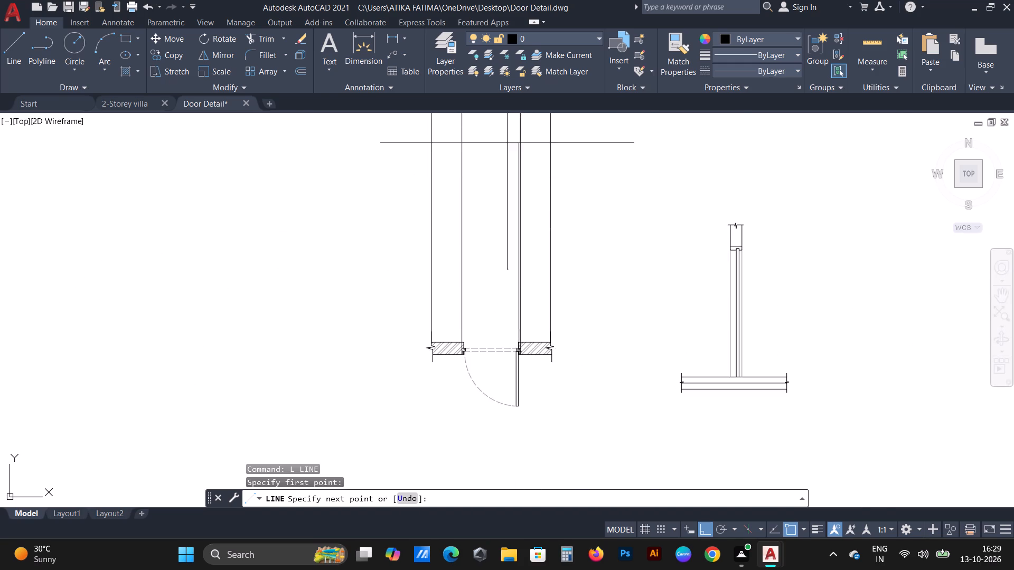
scroll(482, 164, "up", 2)
scroll(506, 190, "down", 2)
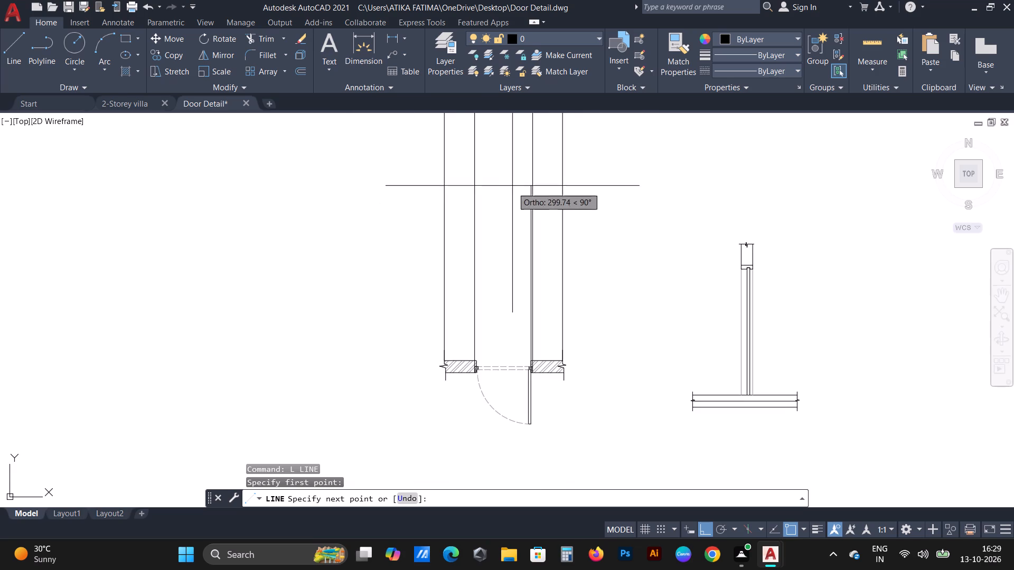
middle_click_drag(518, 187, 539, 271)
scroll(539, 251, "up", 2)
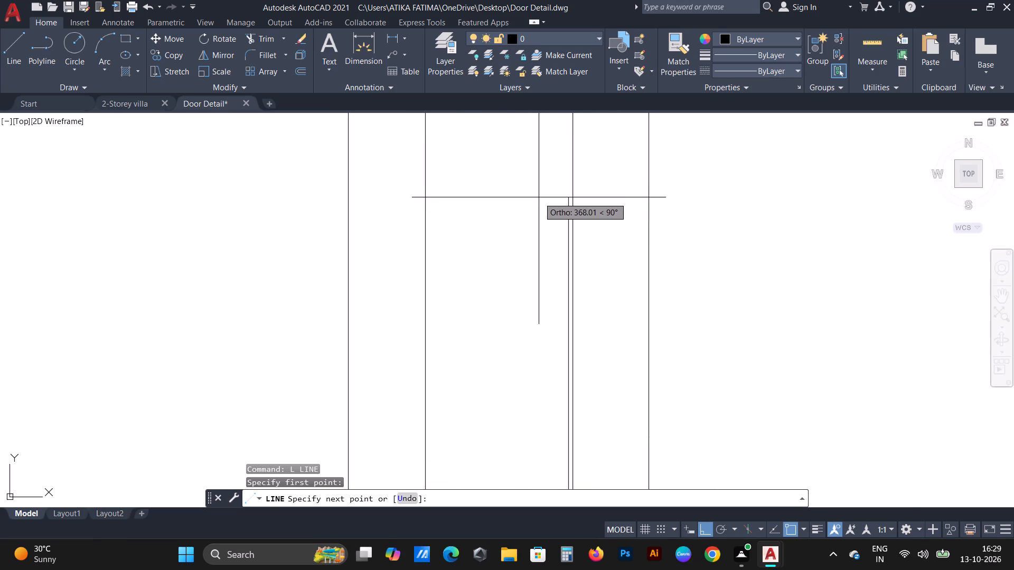
type("210")
key("Return")
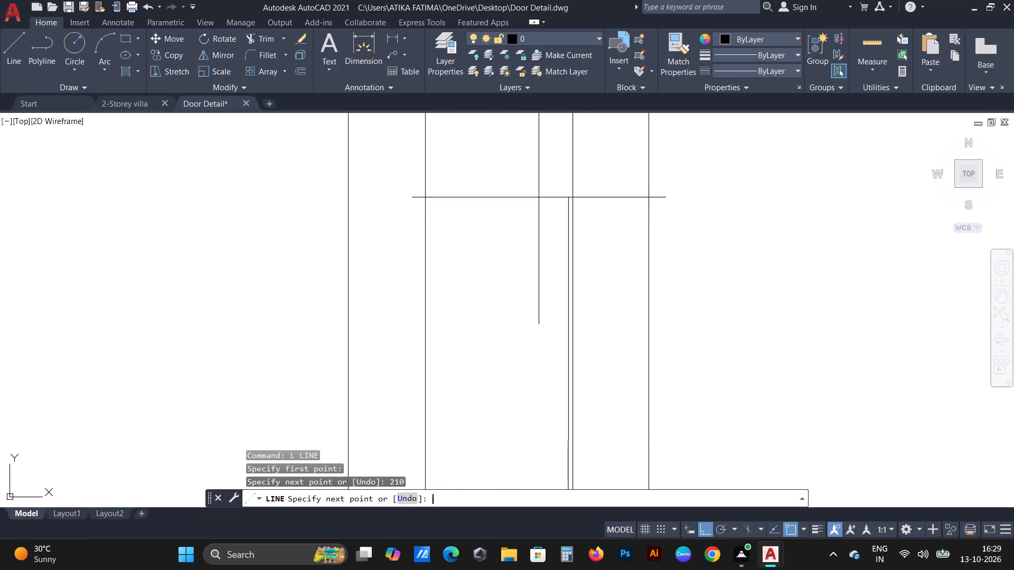
Continue from the top of the 210 line with a segment across the opening toward the left frame's projection line.
scroll(460, 194, "down", 3)
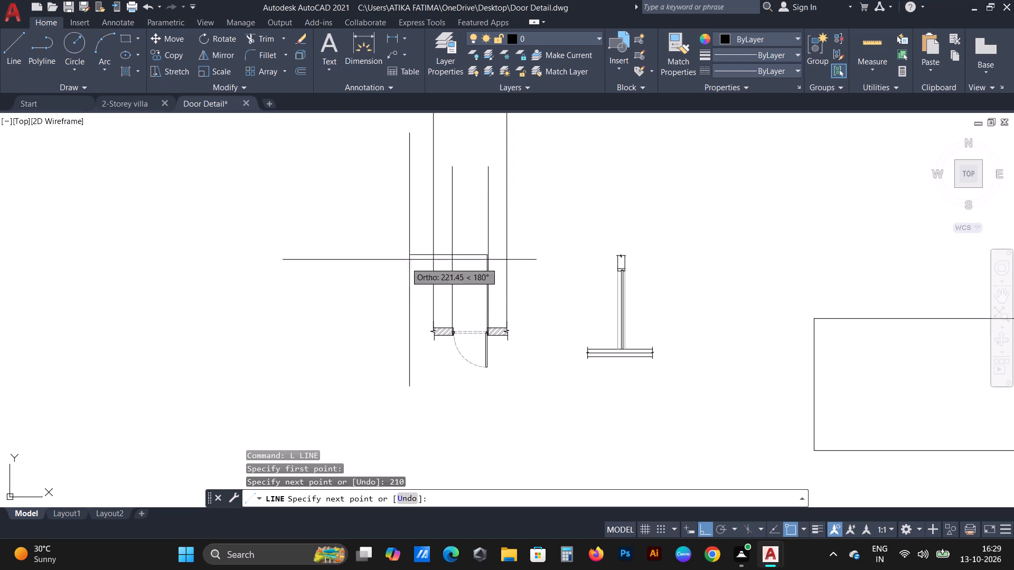
scroll(465, 263, "up", 2)
scroll(426, 241, "up", 2)
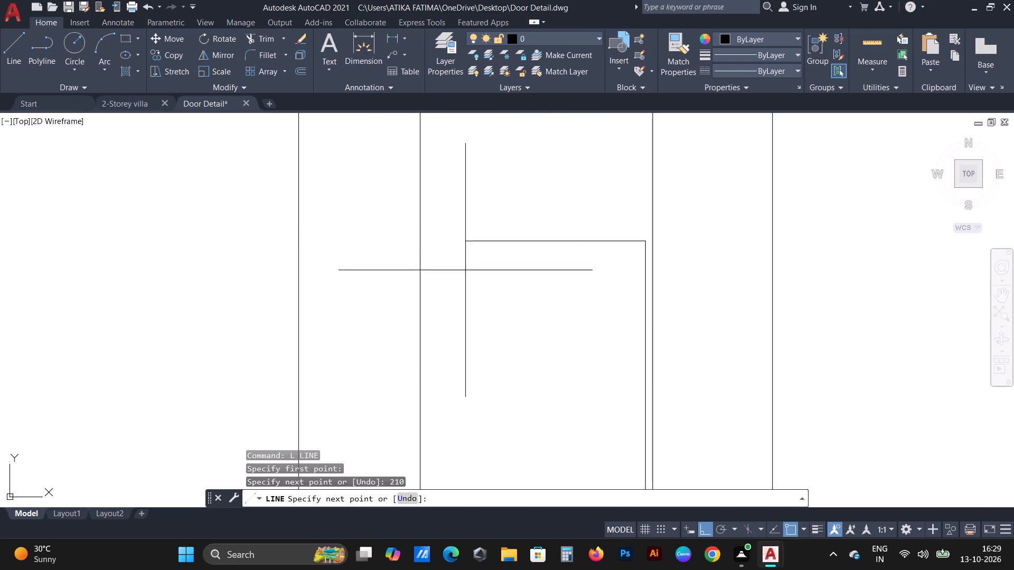
middle_click_drag(467, 327, 441, 156)
scroll(441, 156, "down", 1)
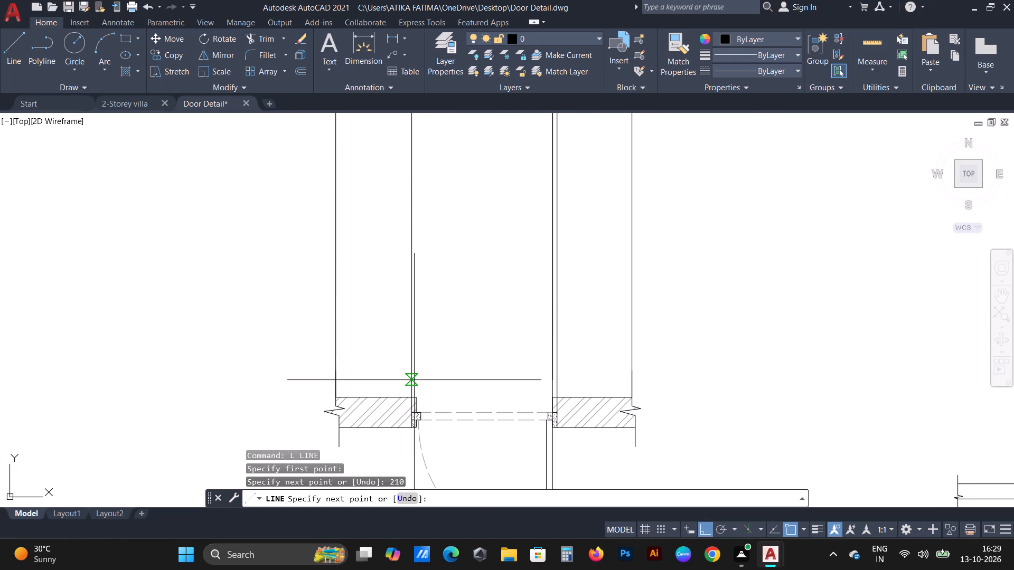
scroll(414, 358, "up", 1)
scroll(418, 302, "down", 2)
scroll(431, 179, "up", 2)
middle_click_drag(444, 206, 457, 324)
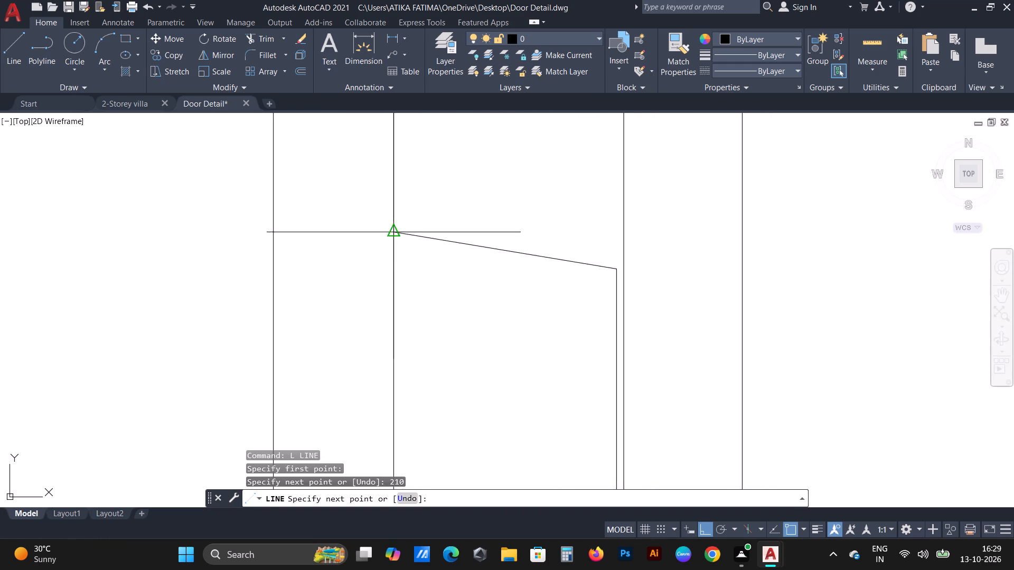
left_click(427, 232)
key("Escape")
scroll(420, 240, "down", 3)
scroll(436, 351, "up", 2)
scroll(337, 410, "up", 3)
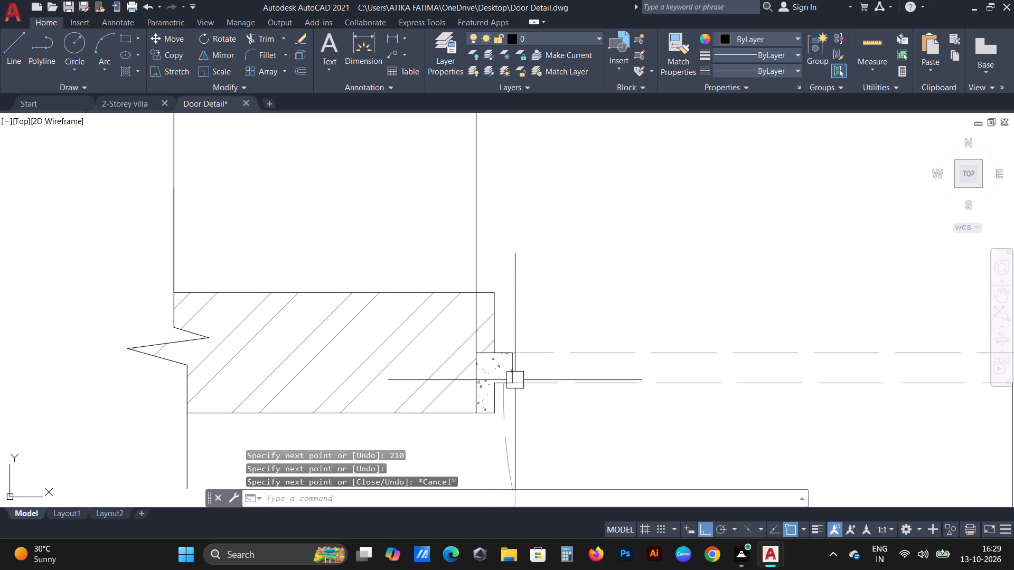
Draw a vertical line upward from the left door frame's inner rebate corner, ending above the level of the opening's top segment.
scroll(519, 366, "up", 1)
key("Escape")
scroll(439, 353, "down", 3)
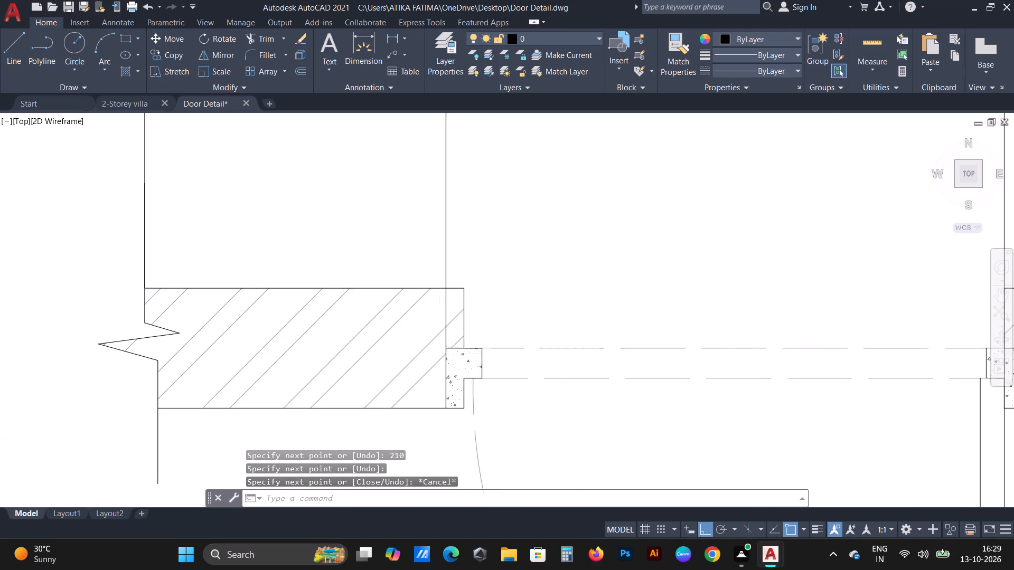
scroll(772, 378, "up", 2)
scroll(636, 339, "up", 3)
scroll(625, 310, "down", 1)
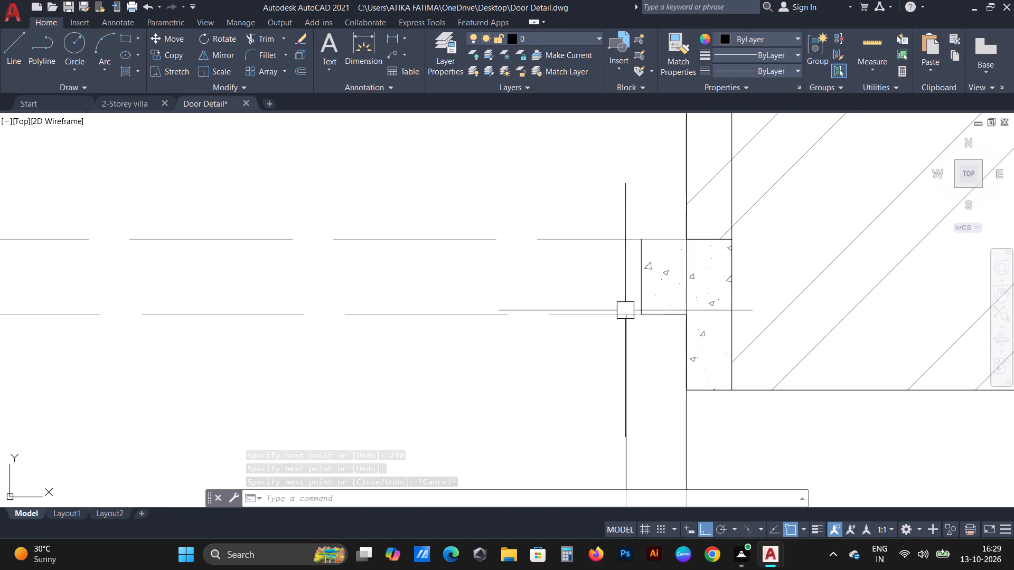
scroll(684, 264, "down", 2)
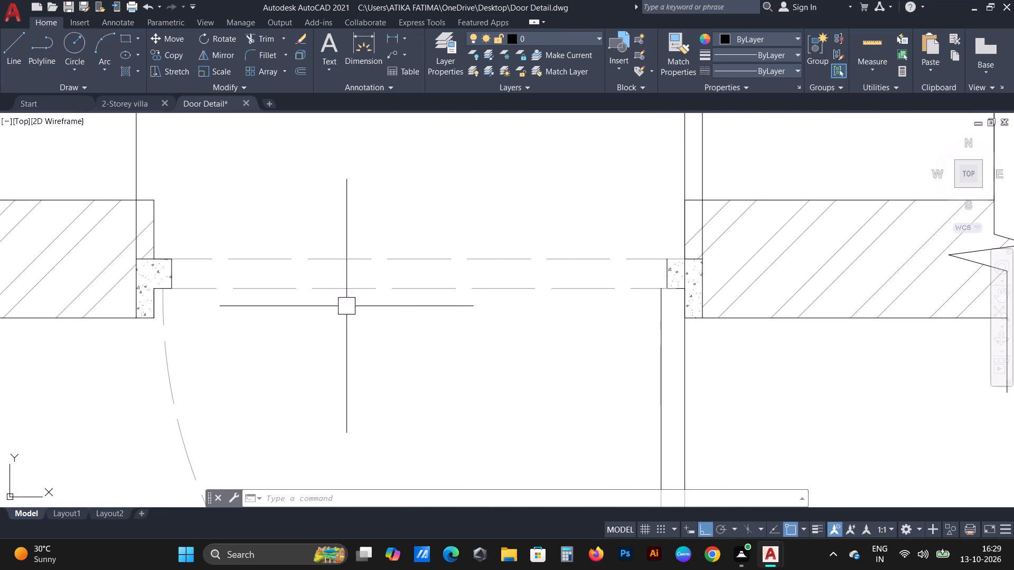
key("l")
key("space")
scroll(176, 298, "up", 1)
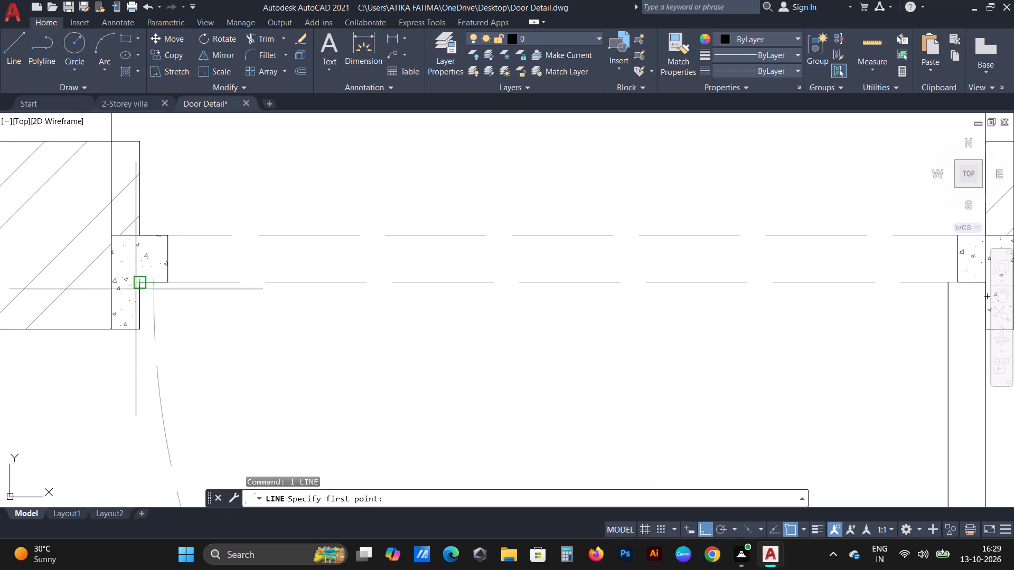
left_click_drag(135, 285, 135, 280)
scroll(139, 183, "down", 3)
middle_click_drag(162, 122, 135, 492)
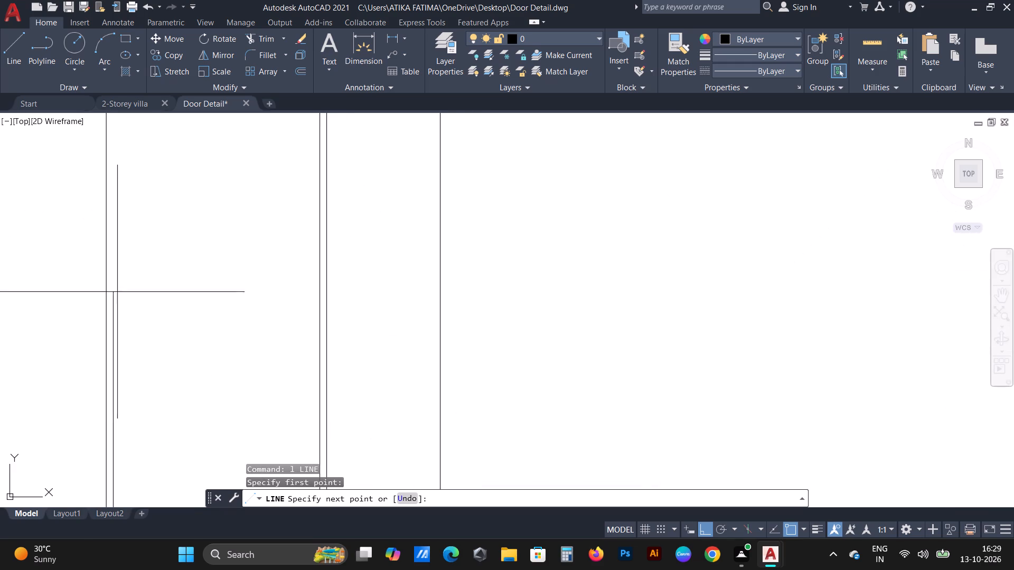
middle_click_drag(159, 226, 172, 527)
scroll(171, 282, "down", 1)
scroll(174, 406, "up", 2)
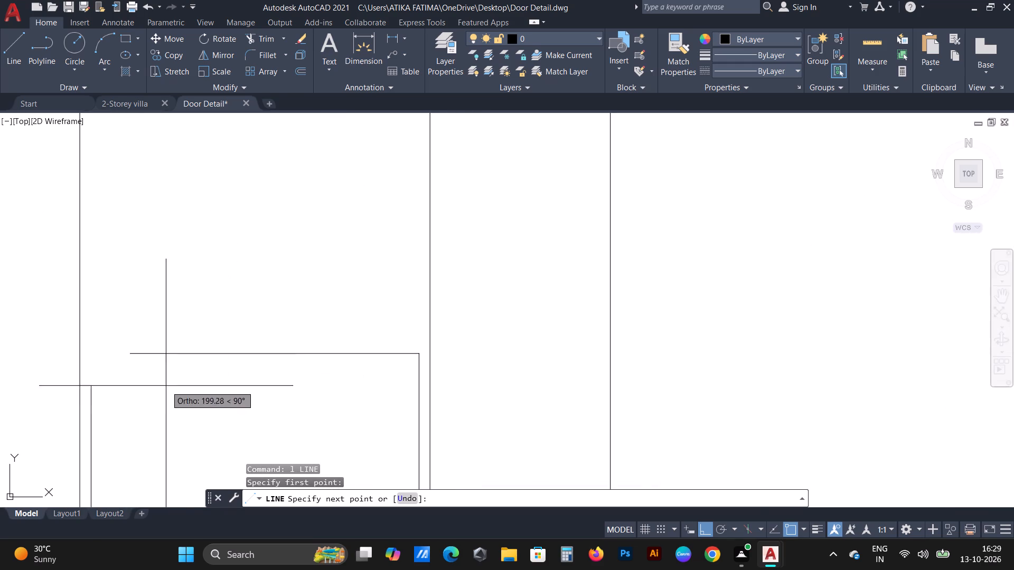
left_click(105, 312)
key("Escape")
Fillet the left rebate line with the top segment across the opening so they meet in a sharp corner.
key("f")
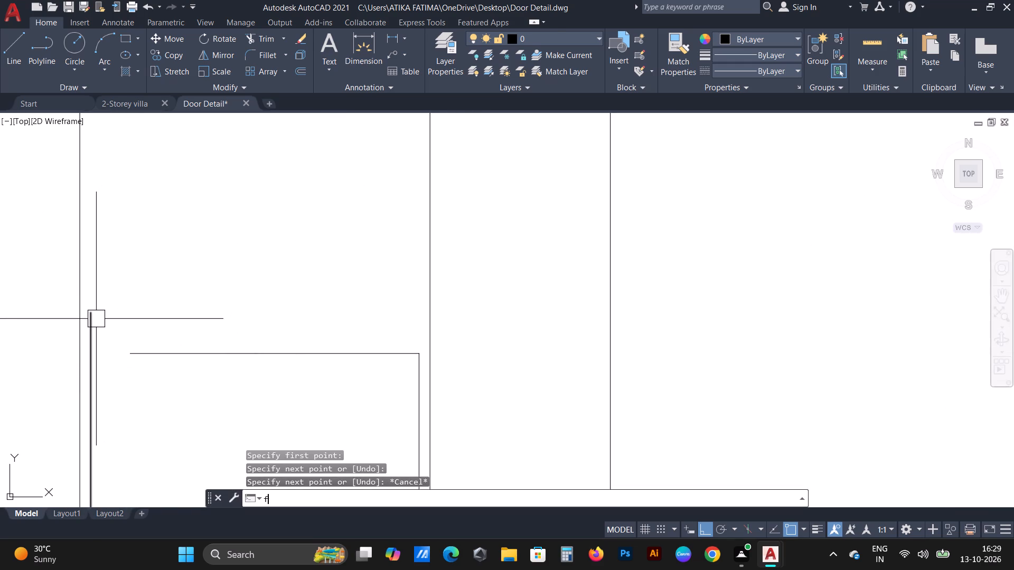
key("Escape")
key("Escape")
key("Escape")
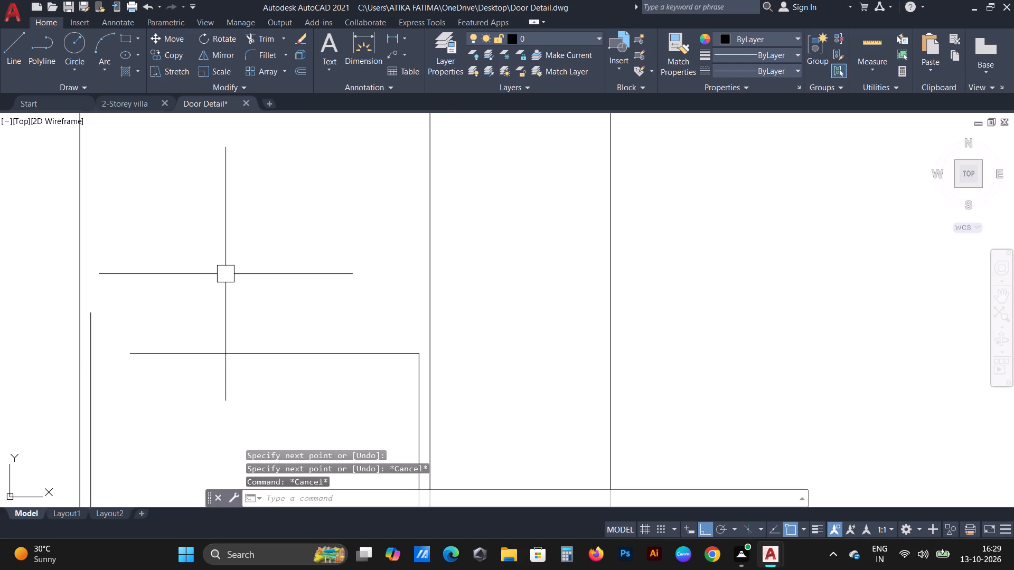
type("f")
key("space")
scroll(61, 424, "up", 1)
left_click(107, 367)
left_click(228, 317)
key("Escape")
scroll(285, 188, "down", 1)
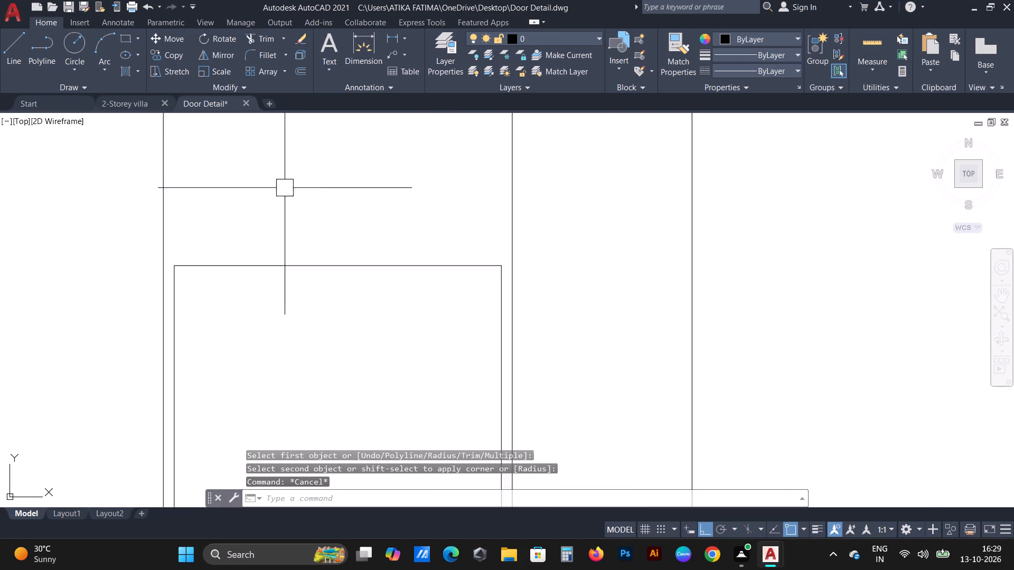
Move the four projection lines and the door-opening outline straight up, clear of the plan.
scroll(286, 187, "down", 3)
middle_click_drag(638, 299, 578, 261)
scroll(578, 261, "down", 1)
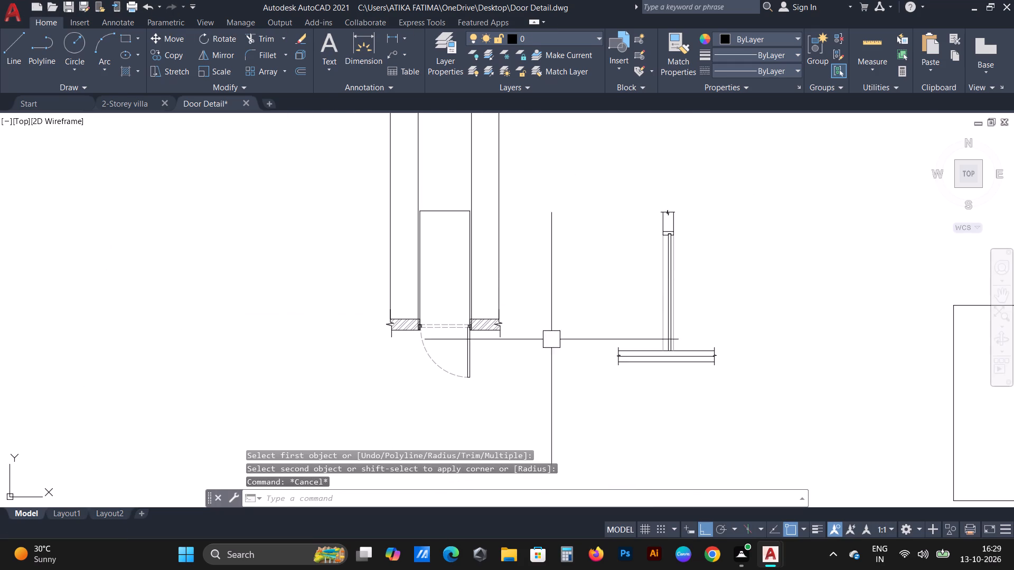
scroll(540, 317, "up", 1)
scroll(540, 317, "down", 2)
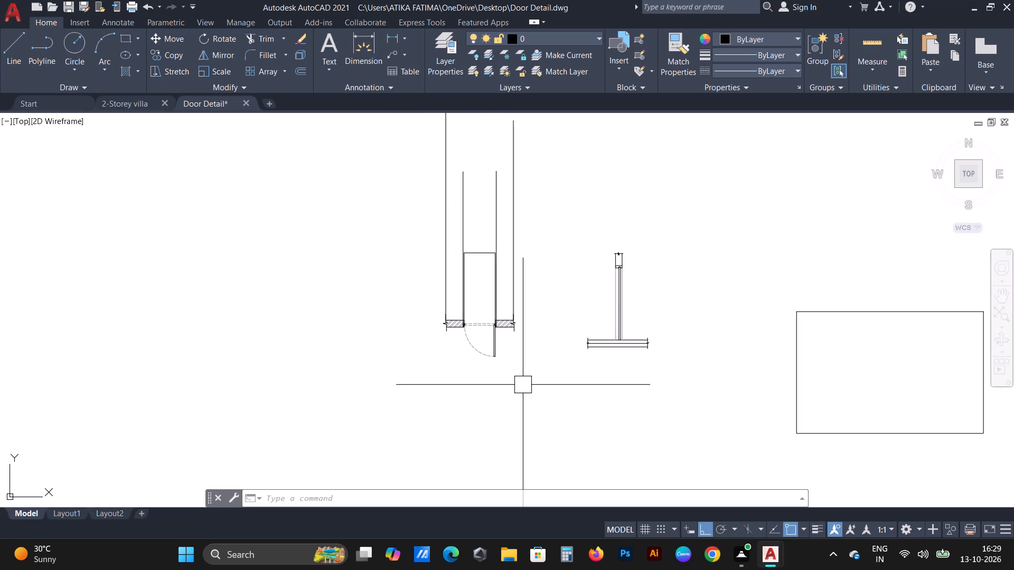
middle_click_drag(607, 231, 591, 343)
left_click_drag(588, 328, 333, 327)
left_click(24, 320)
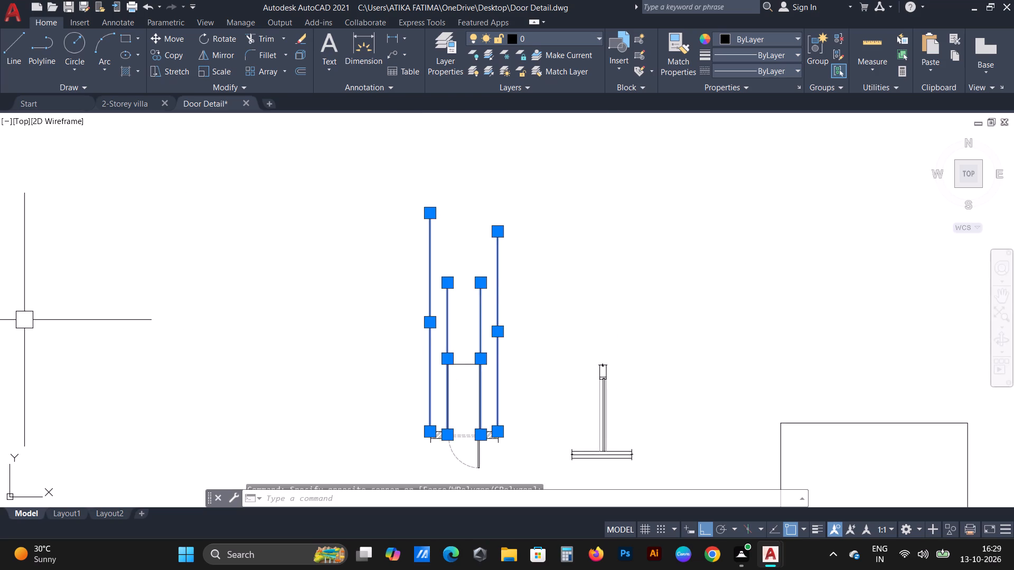
scroll(450, 460, "up", 3)
scroll(364, 448, "down", 1)
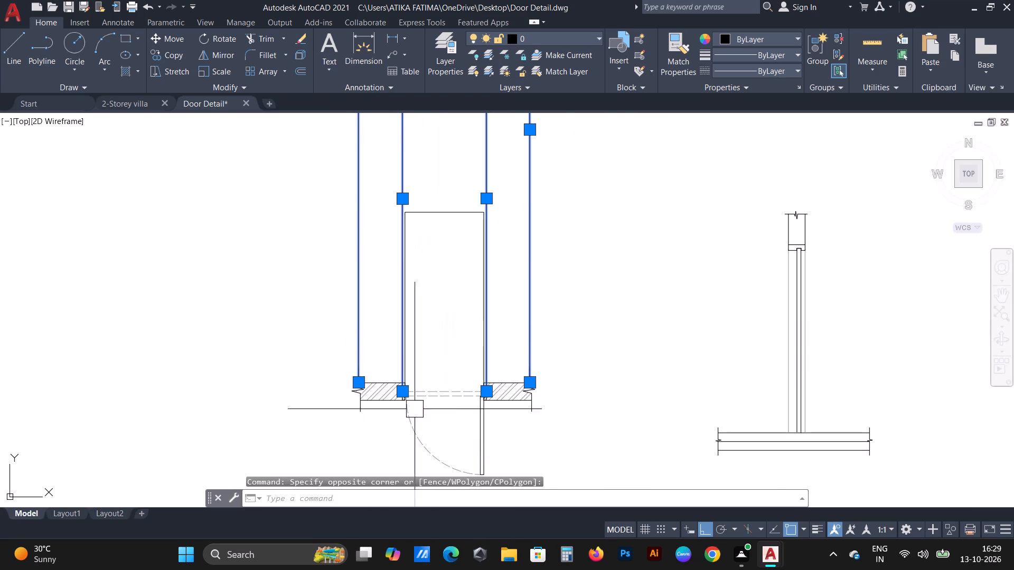
left_click_drag(596, 263, 586, 262)
left_click(250, 179)
type("m")
key("space")
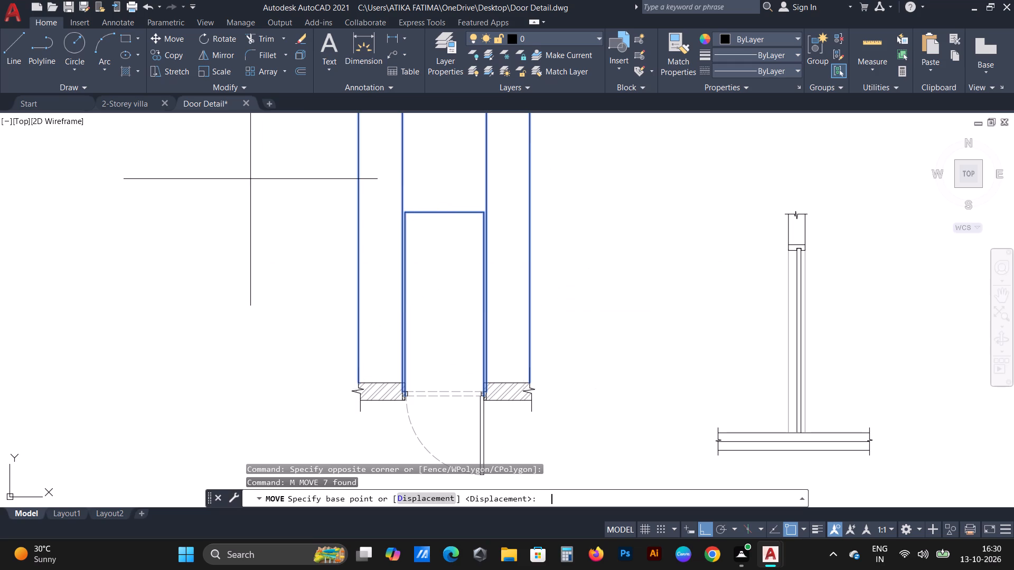
left_click(219, 374)
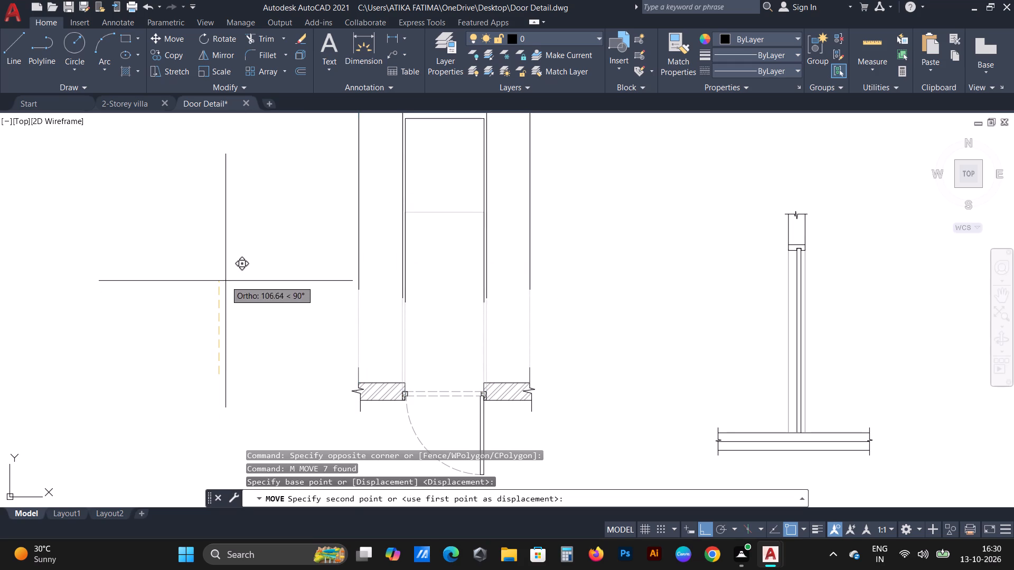
middle_click_drag(236, 250, 244, 356)
scroll(244, 356, "down", 1)
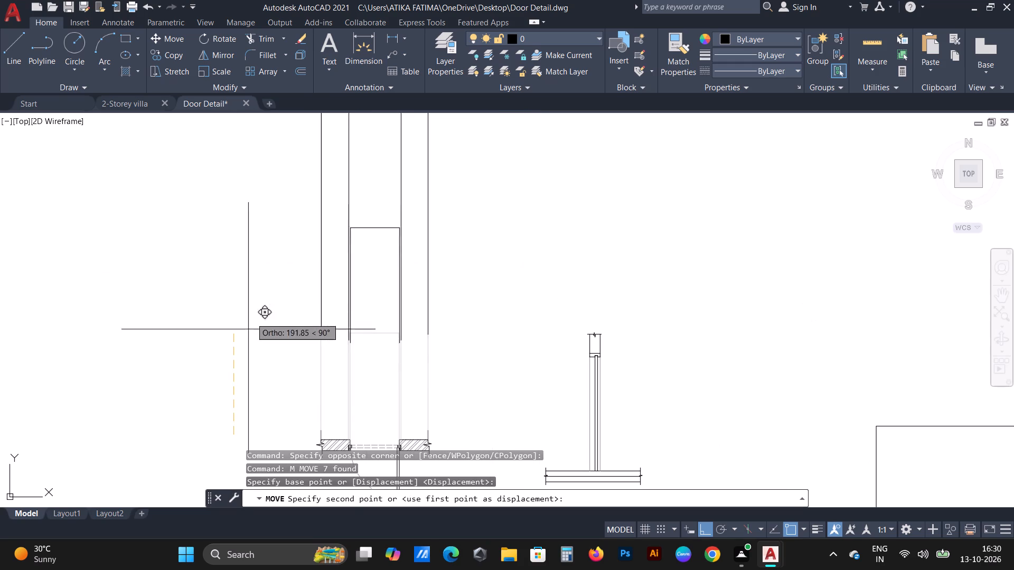
left_click(251, 313)
key("Escape")
Draw a horizontal base line from the bottom end of the leftmost projection line, running past the rightmost one.
scroll(287, 324, "up", 2)
scroll(353, 315, "up", 1)
scroll(435, 310, "up", 1)
middle_click_drag(434, 313, 162, 356)
scroll(162, 356, "down", 2)
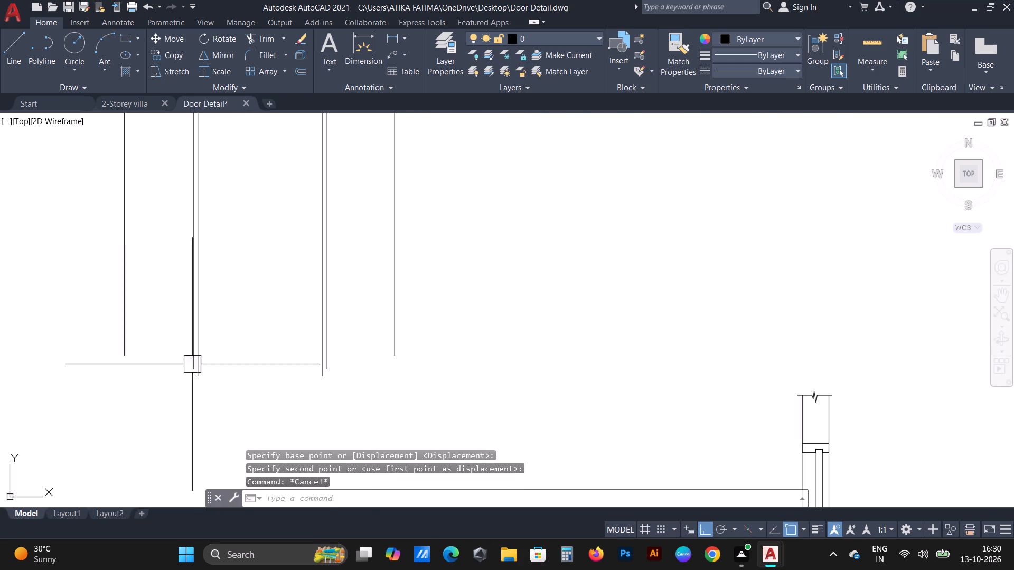
scroll(415, 372, "down", 1)
scroll(361, 366, "up", 1)
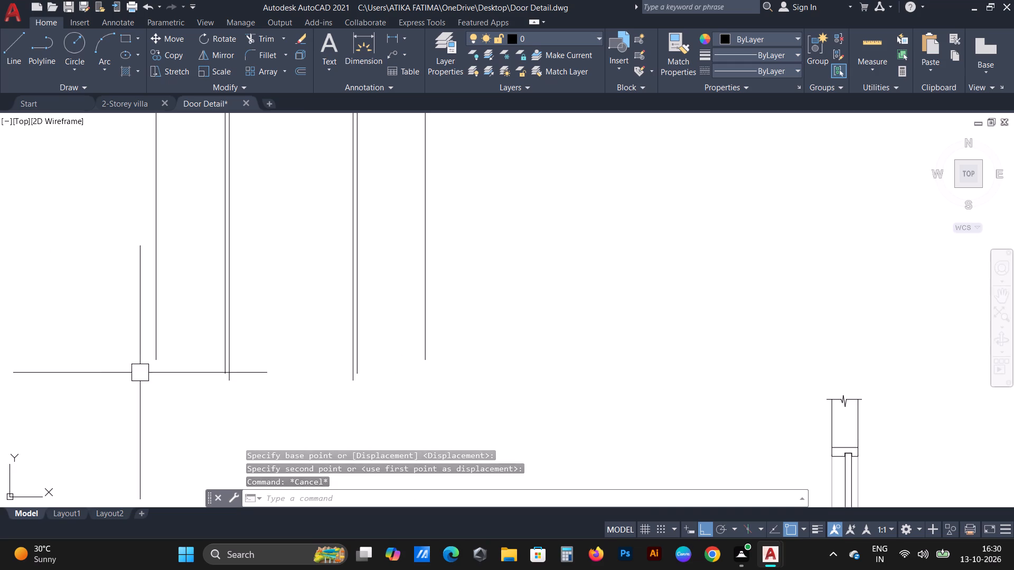
key("l")
key("space")
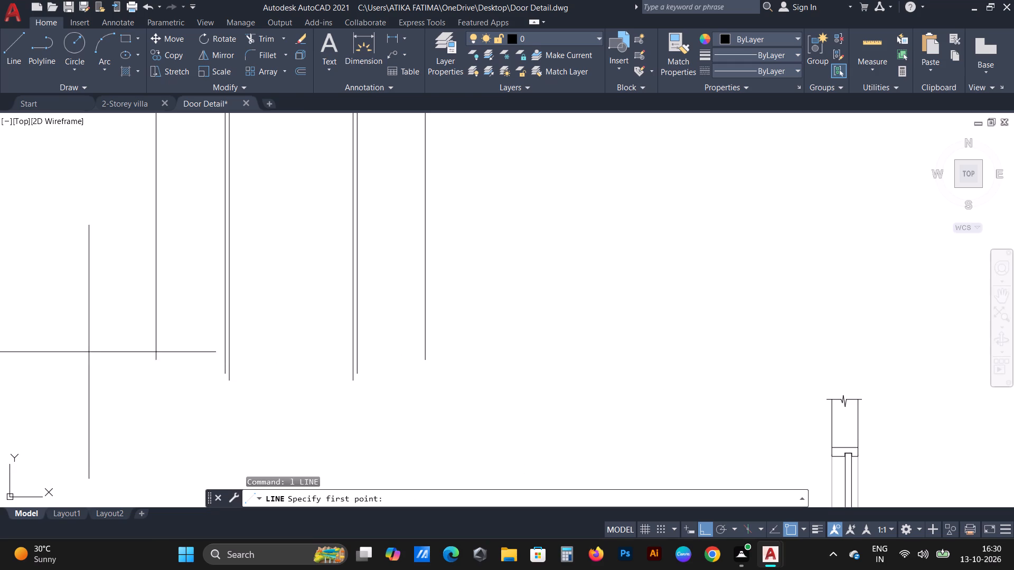
left_click_drag(152, 362, 181, 362)
left_click(564, 381)
key("Escape")
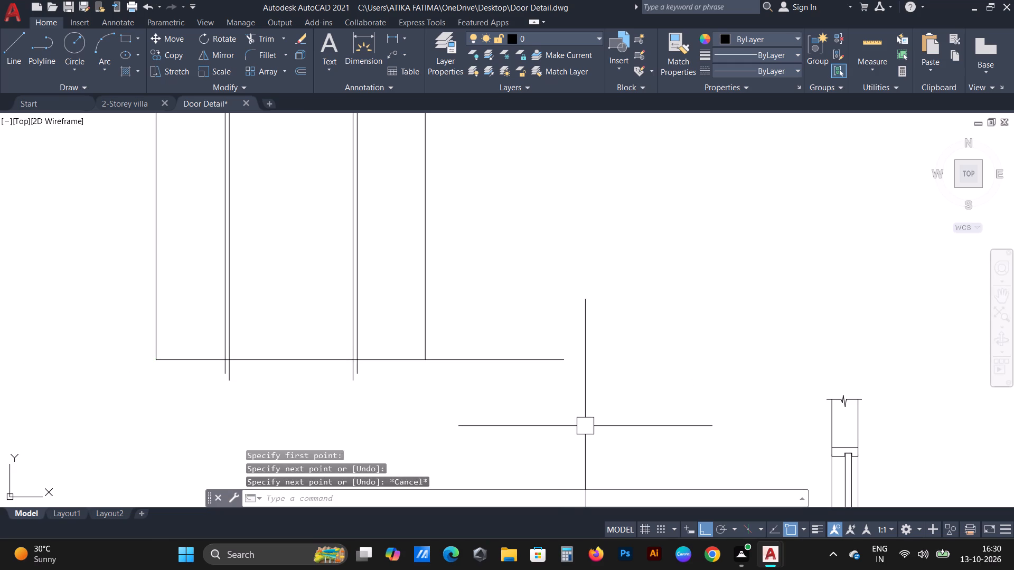
Offset the elevation's base line upward by 210.
key("Escape")
type("o")
key("space")
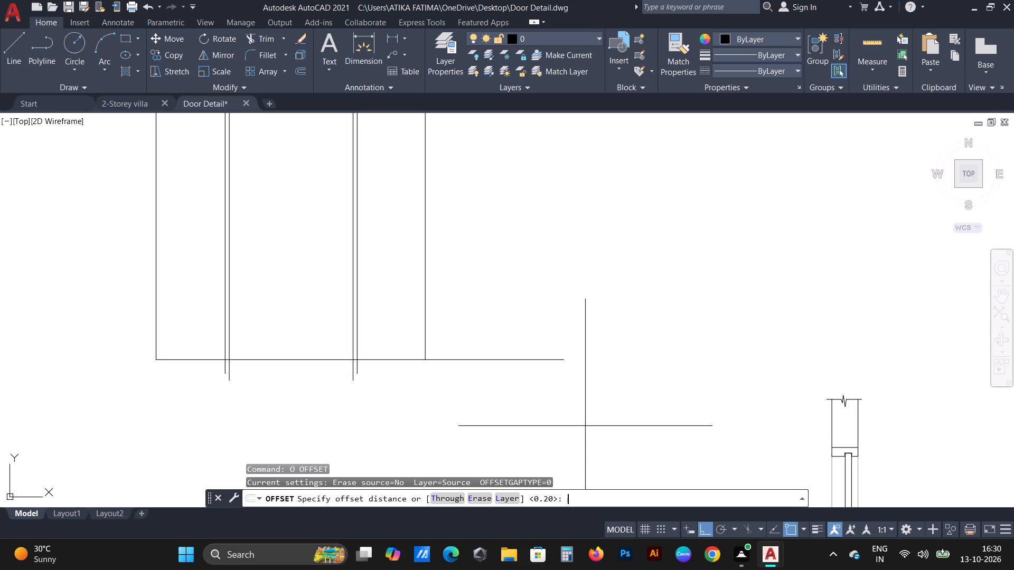
type("210")
key("Return")
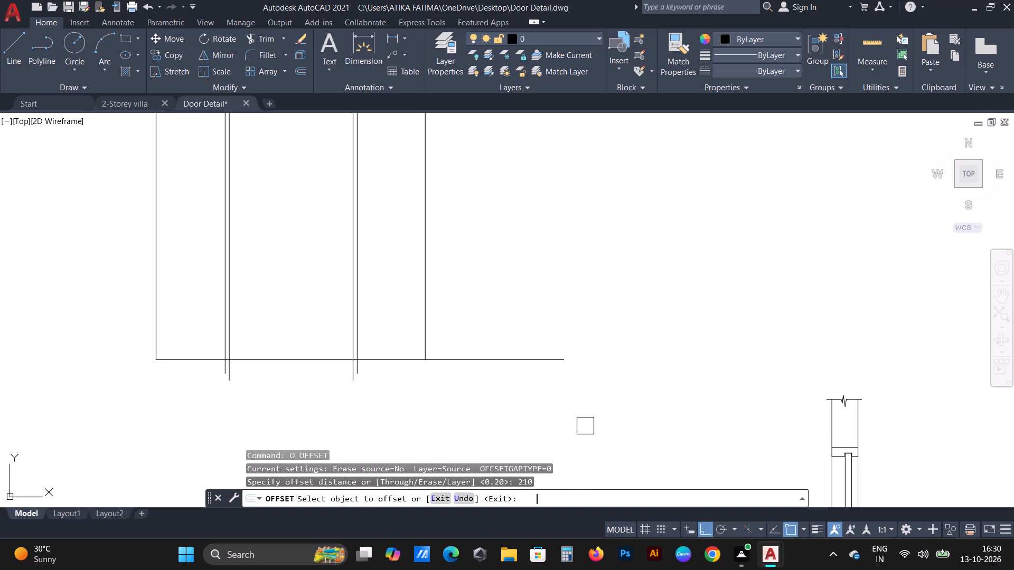
left_click(388, 360)
scroll(395, 251, "down", 2)
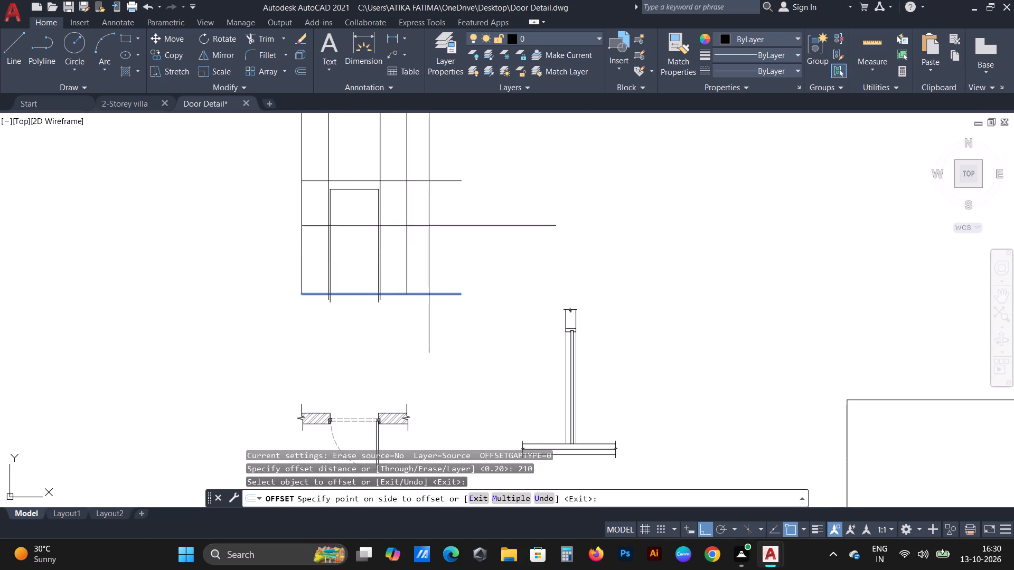
left_click(549, 124)
key("Escape")
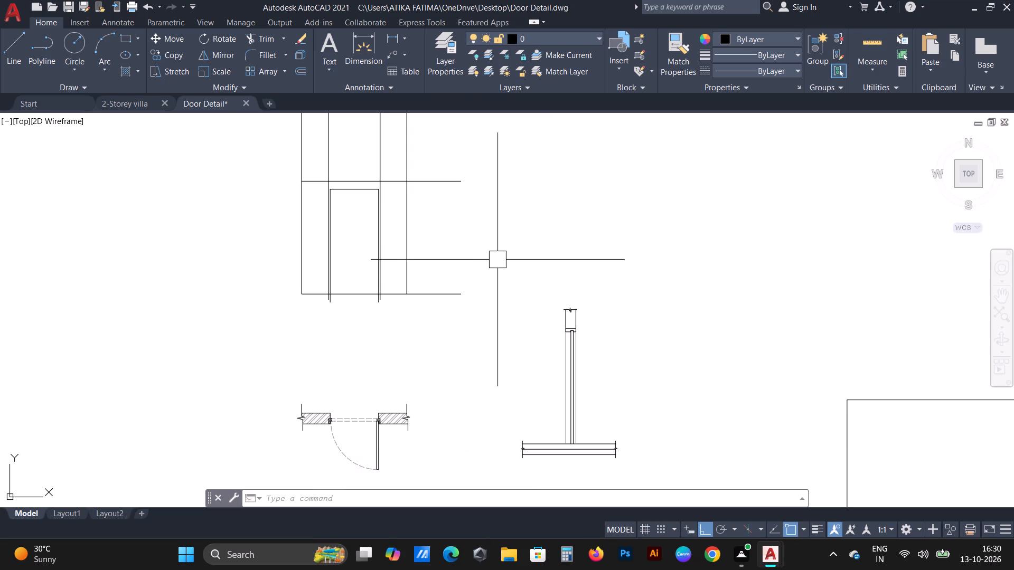
Stretch the top end of the door opening's left vertical line up to the 210 offset line.
scroll(327, 199, "up", 1)
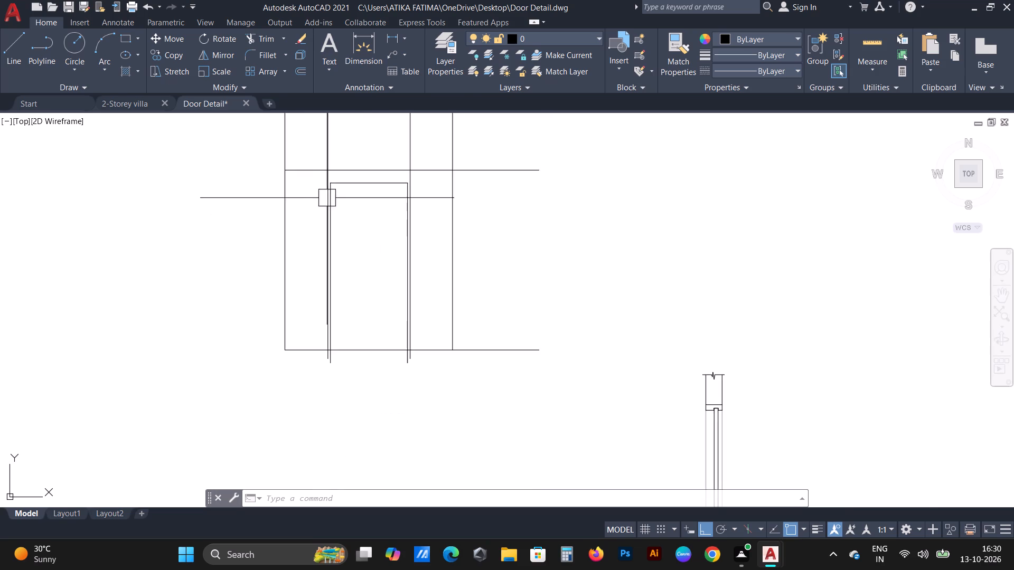
scroll(327, 198, "up", 2)
scroll(370, 180, "up", 1)
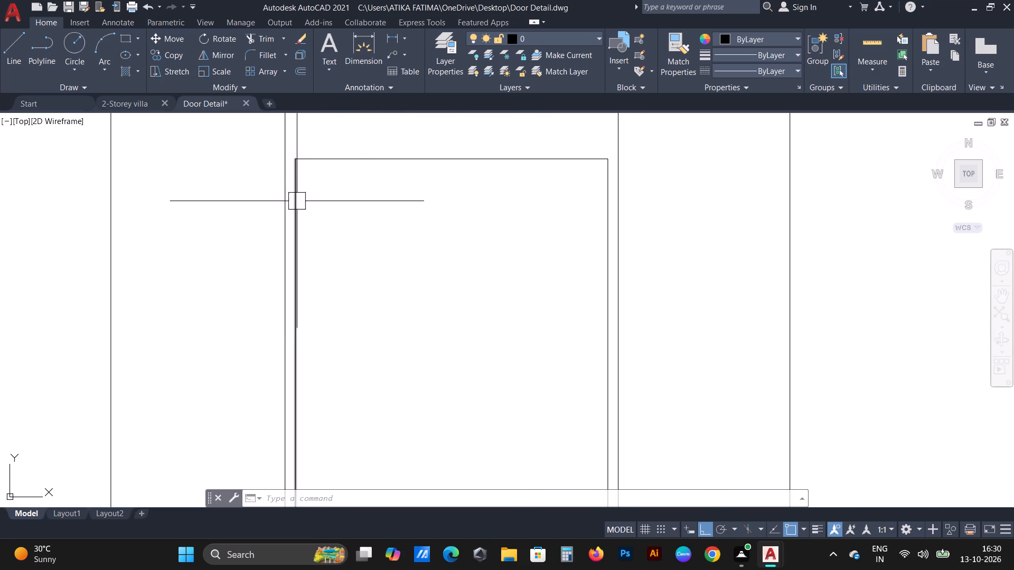
left_click(297, 198)
left_click(294, 156)
scroll(294, 149, "up", 1)
middle_click_drag(294, 149, 288, 303)
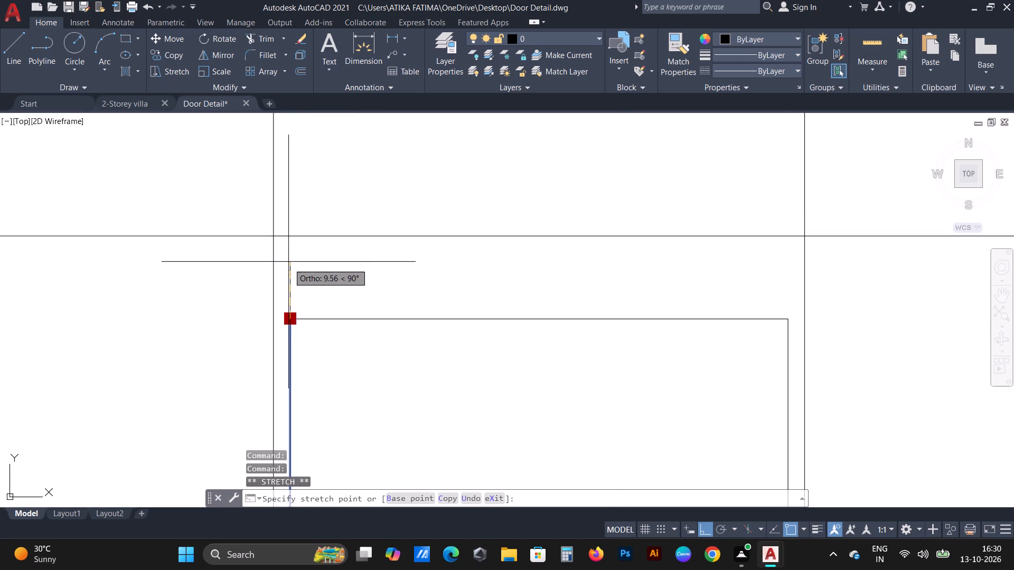
scroll(288, 262, "up", 1)
left_click(286, 220)
scroll(277, 219, "down", 4)
key("Escape")
Stretch the top end of the door opening's right vertical line up to the 210 offset line.
scroll(406, 305, "up", 3)
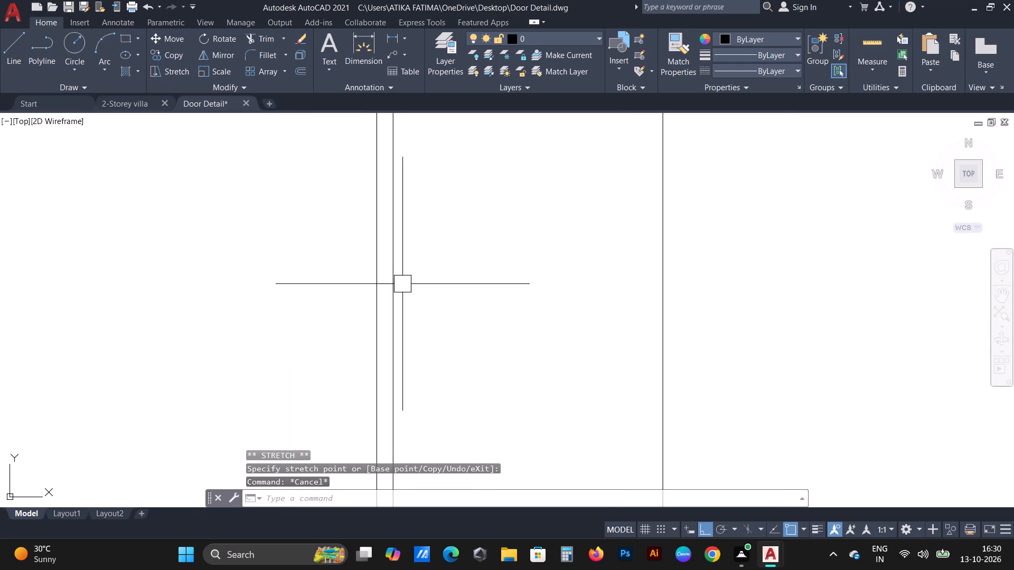
left_click(380, 251)
middle_click_drag(348, 220, 337, 378)
left_click_drag(370, 229, 370, 224)
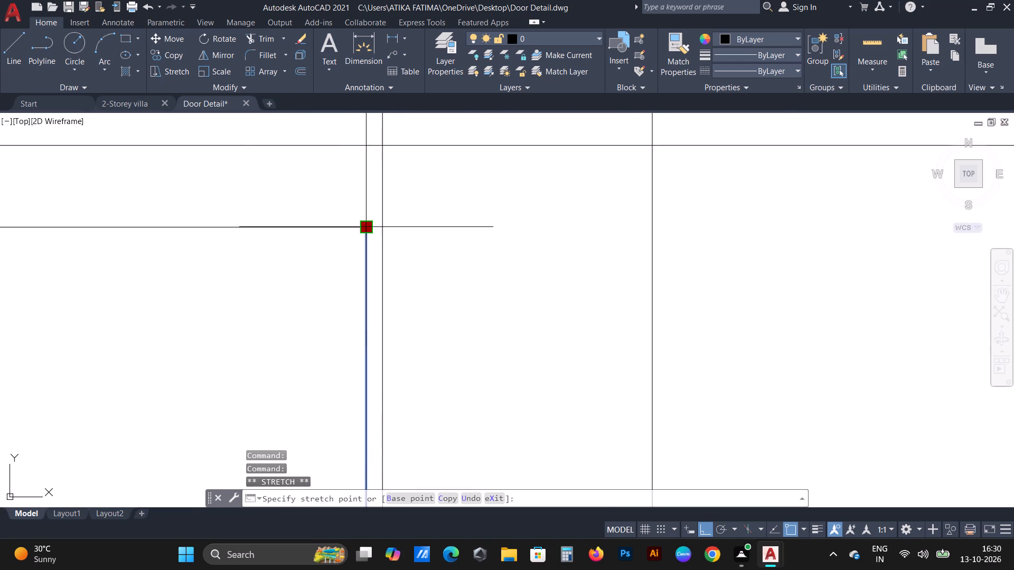
left_click_drag(370, 224, 370, 213)
left_click(366, 145)
key("Escape")
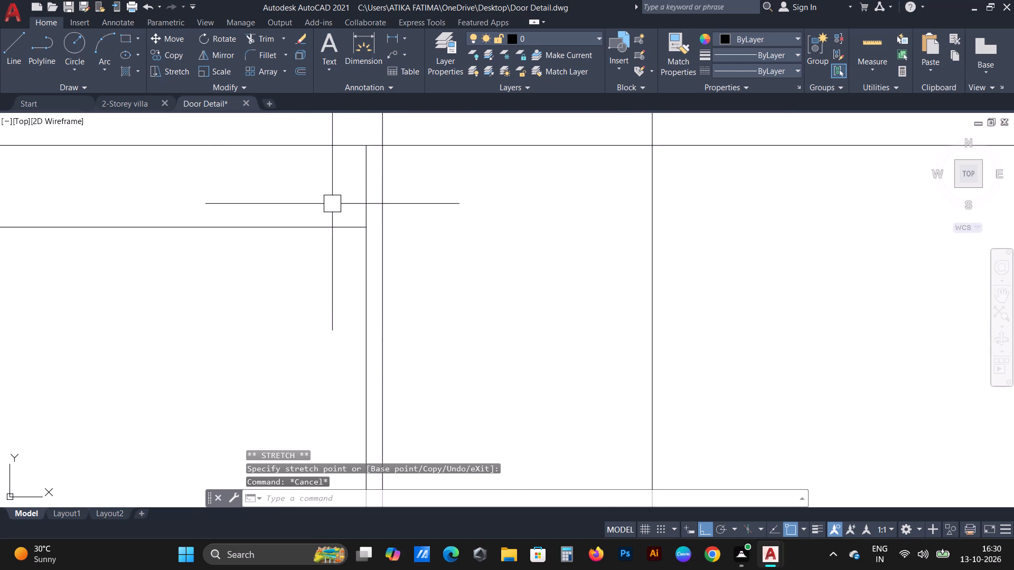
Delete the old horizontal top segment of the door opening below the 210 offset line.
left_click_drag(304, 222, 231, 288)
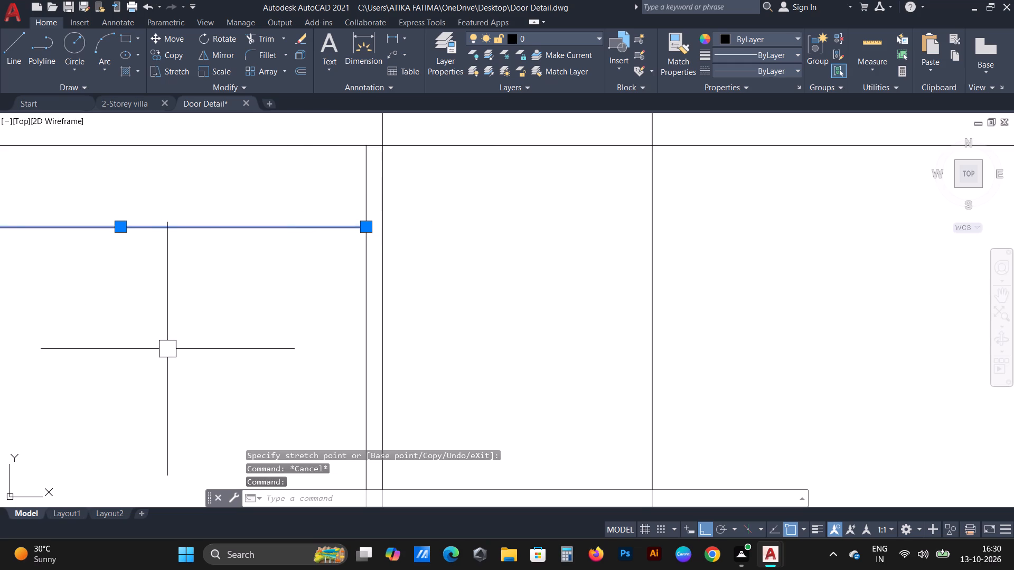
key("Delete")
Trim the 210 offset line between the door opening's verticals and the adjacent frame projection lines on both sides.
type("tr")
key("space")
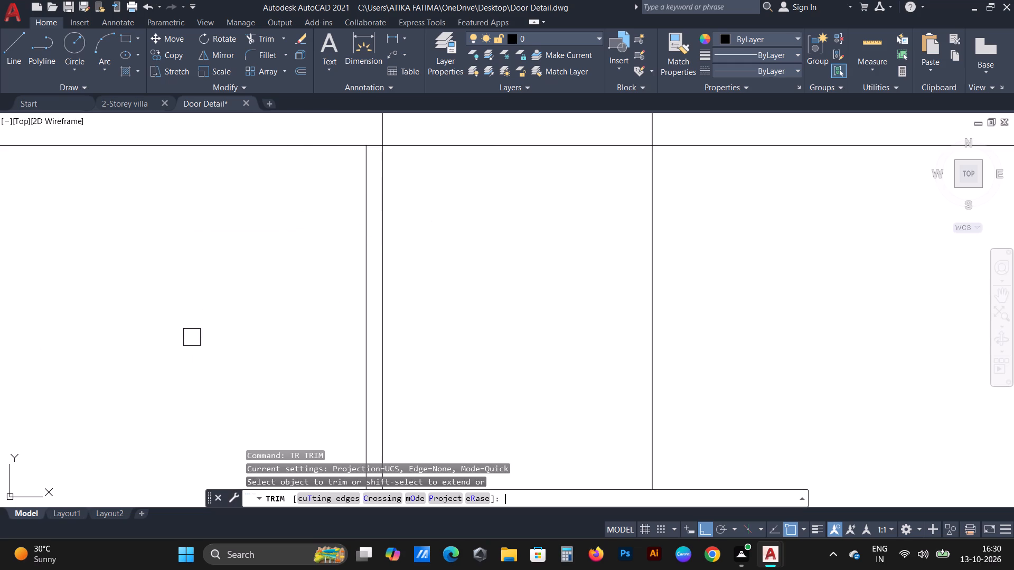
scroll(380, 140, "up", 2)
left_click(356, 155)
scroll(415, 235, "down", 5)
scroll(238, 260, "up", 3)
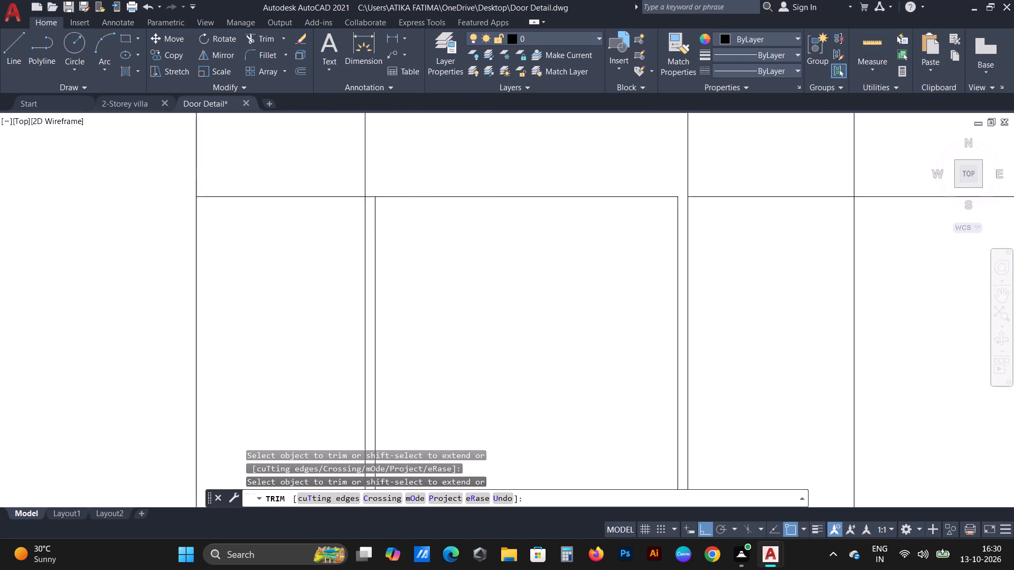
scroll(428, 154, "up", 3)
left_click(429, 204)
key("Escape")
scroll(316, 217, "down", 6)
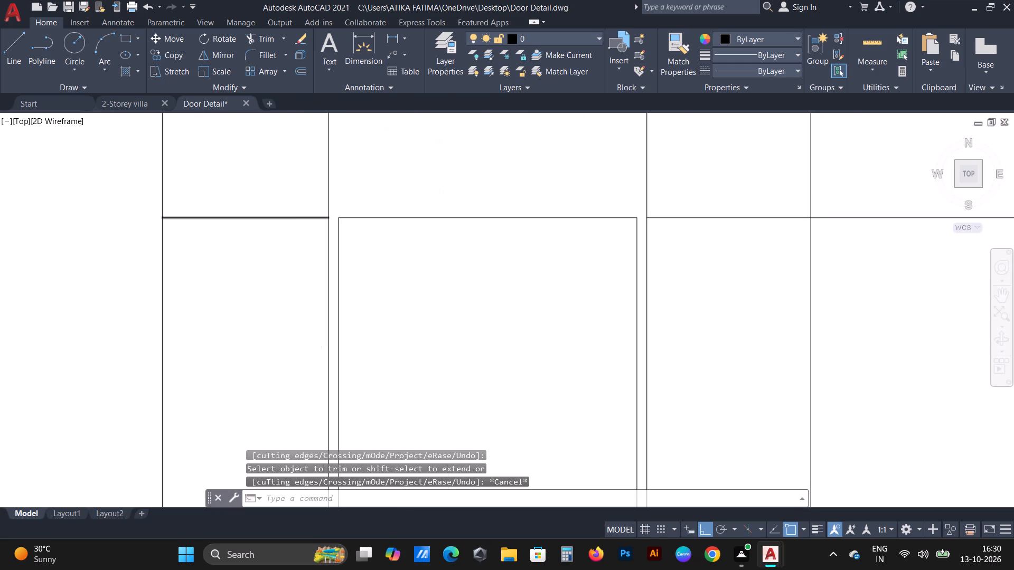
scroll(320, 222, "down", 2)
key("Escape")
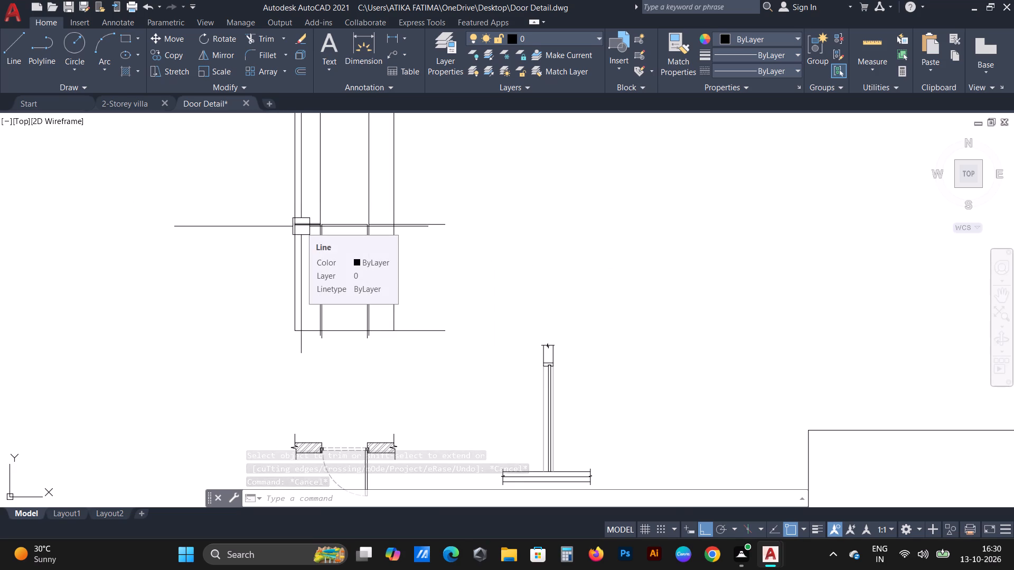
Offset the horizontal segment between the left wall line and door frame upward by 50.
scroll(313, 198, "up", 1)
scroll(317, 293, "up", 2)
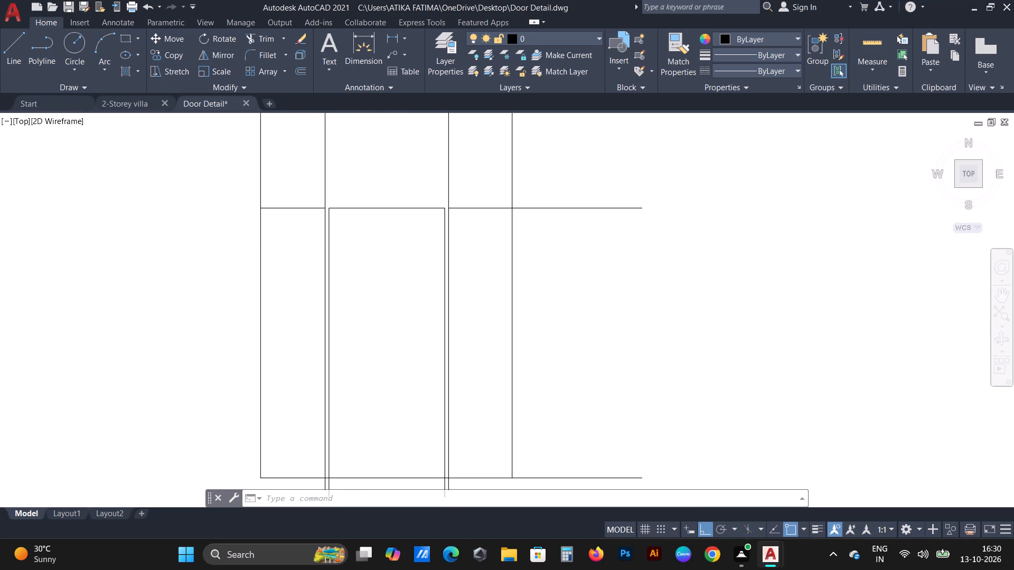
scroll(312, 231, "up", 1)
middle_click_drag(312, 231, 320, 327)
scroll(320, 331, "down", 1)
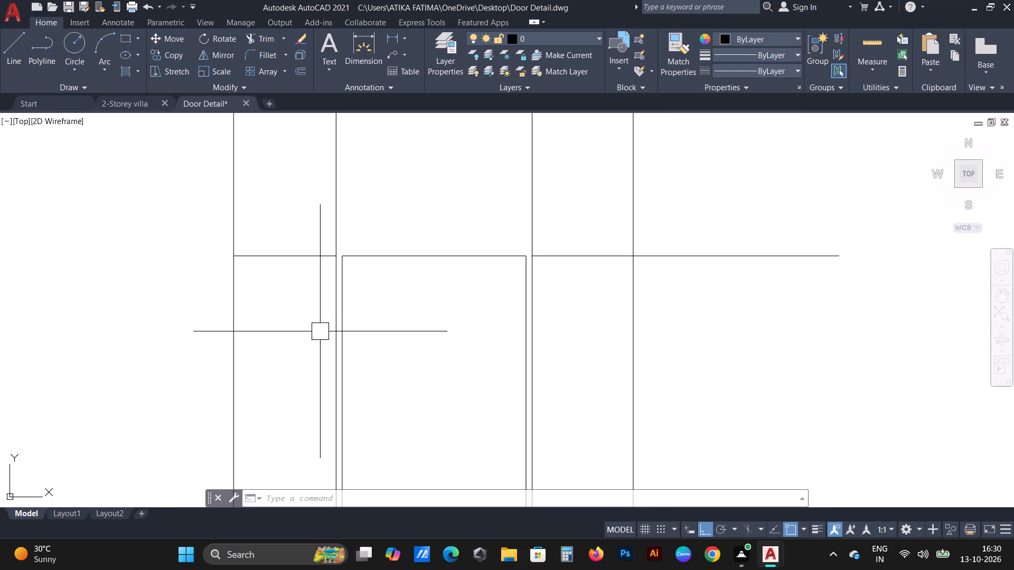
type("o")
key("space")
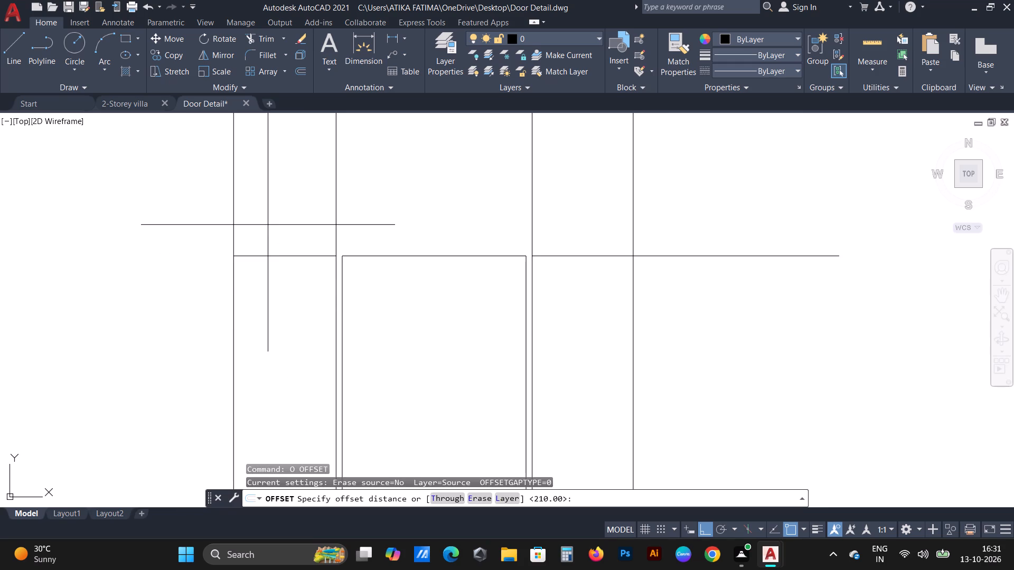
type("50")
key("Return")
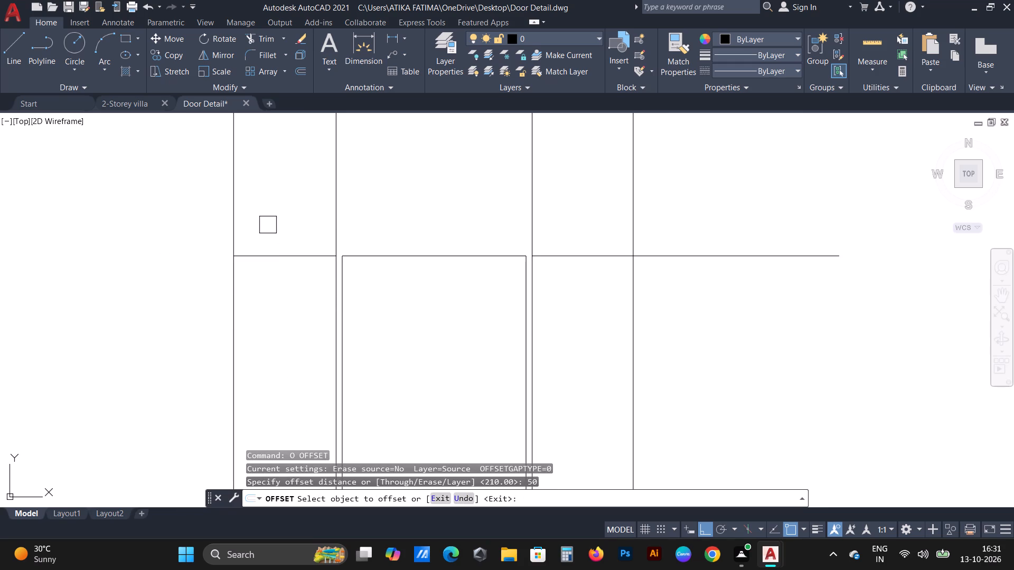
left_click(289, 258)
scroll(282, 224, "down", 1)
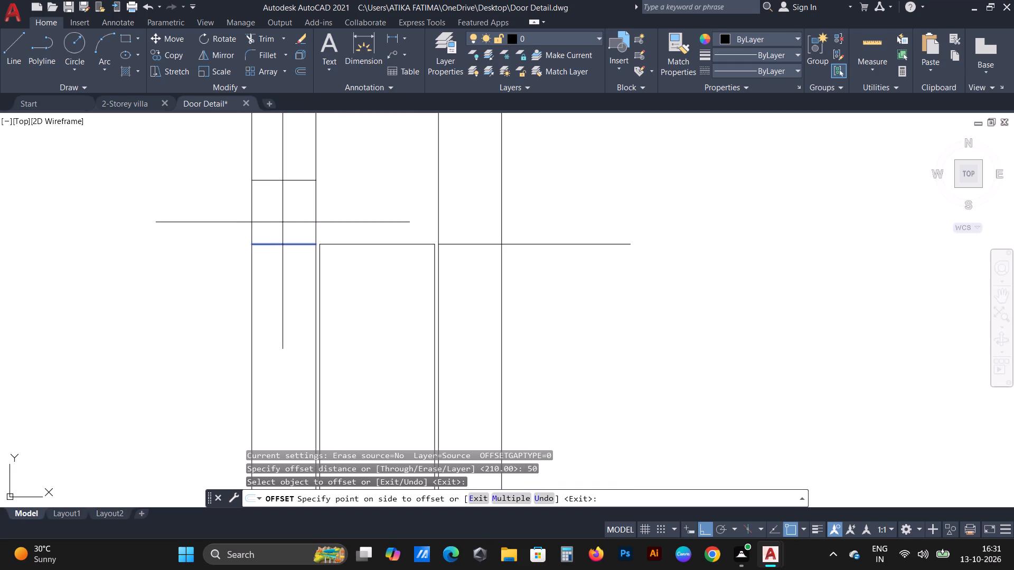
left_click(278, 208)
scroll(281, 189, "up", 1)
key("Escape")
Stretch the right end of the new 50 offset line across to the right outer wall line.
left_click_drag(281, 186, 281, 177)
left_click(280, 160)
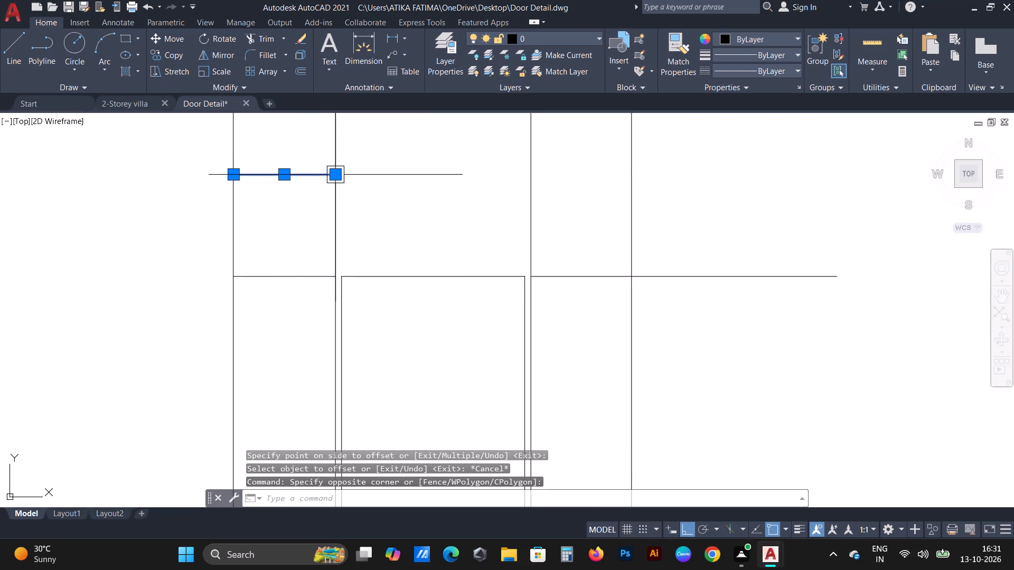
left_click(341, 176)
left_click(628, 178)
key("Escape")
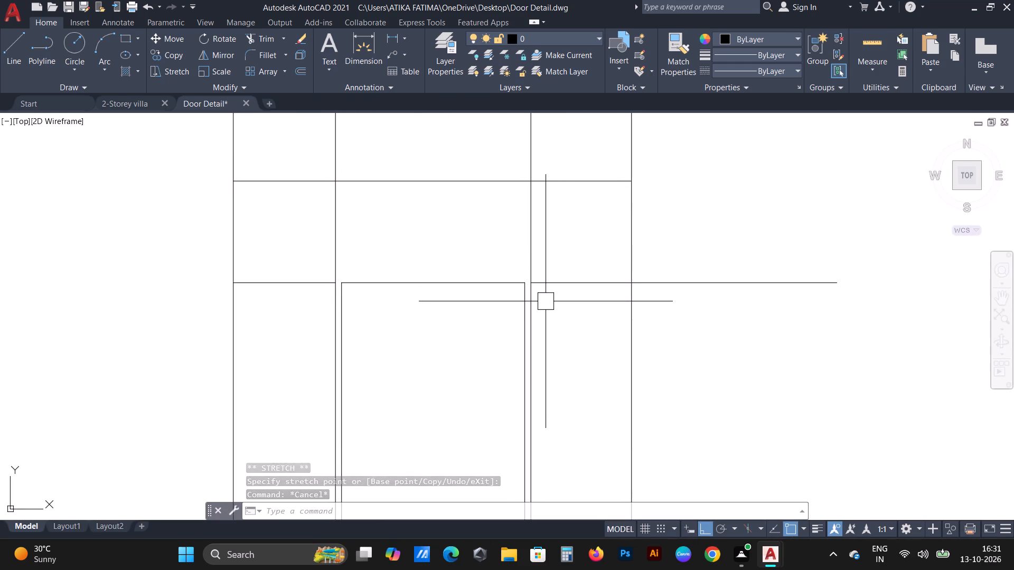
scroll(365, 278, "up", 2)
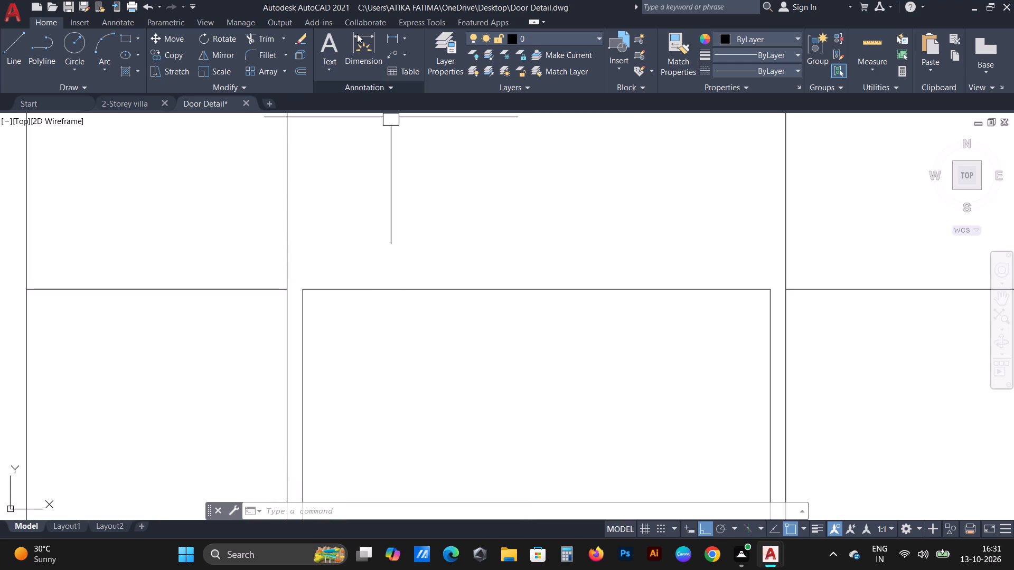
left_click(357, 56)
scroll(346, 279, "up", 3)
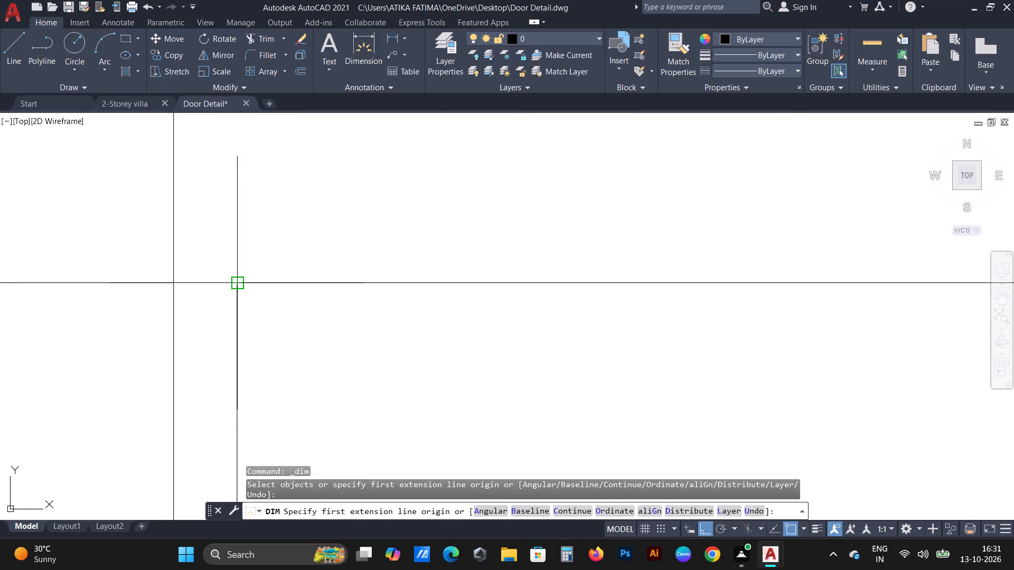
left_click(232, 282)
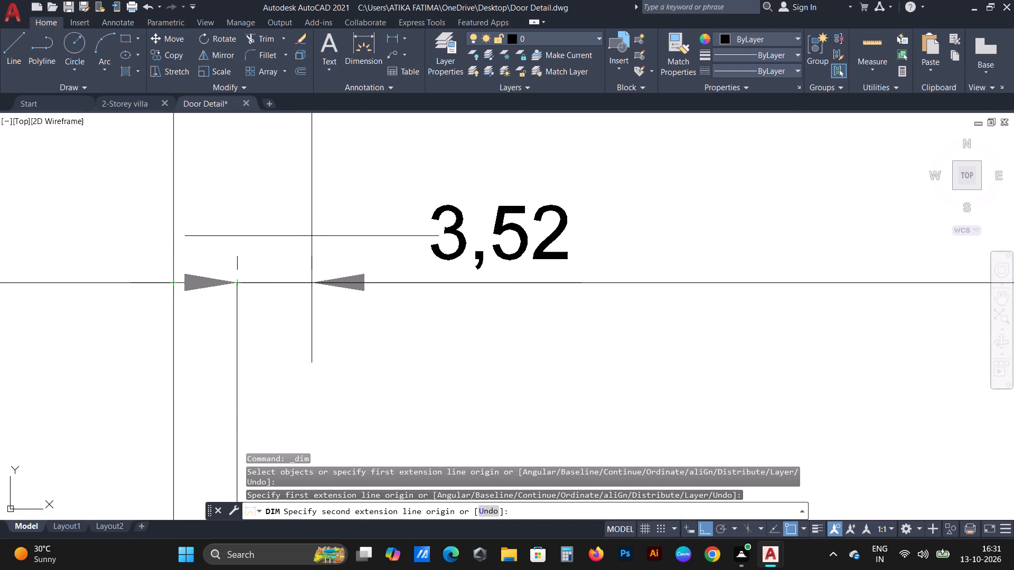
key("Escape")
Offset the door opening's top line upward by 3 for the frame head.
type("o 3")
key("Return")
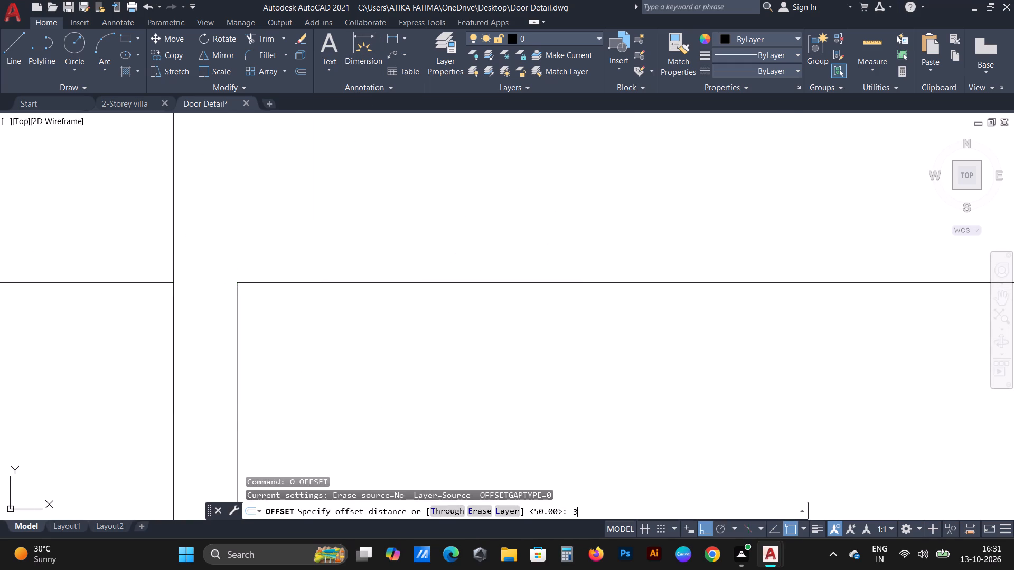
left_click_drag(320, 282, 317, 256)
left_click(307, 195)
key("Escape")
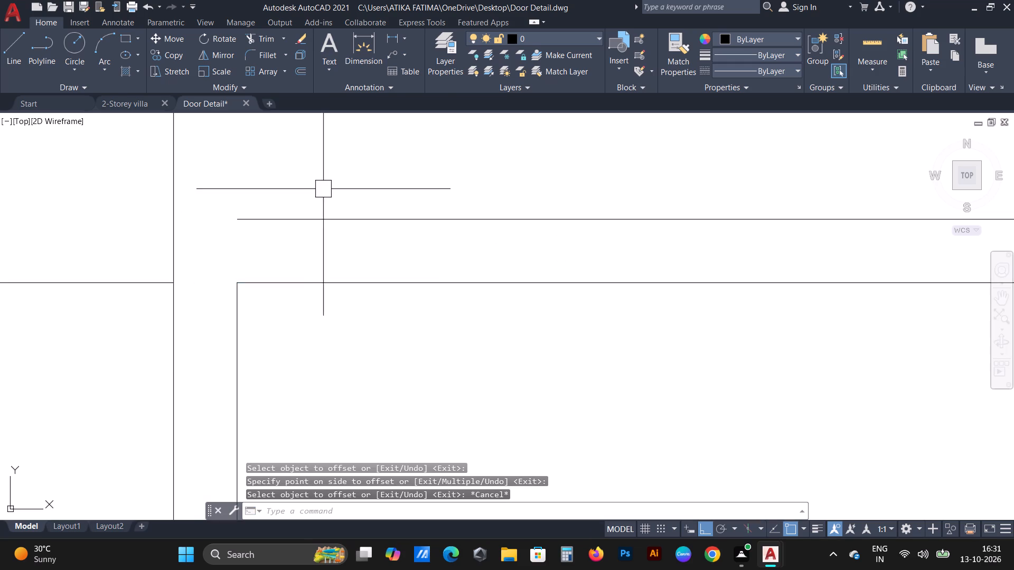
Fillet the left outer frame line with the 3 offset head line into a square corner.
type("f")
key("space")
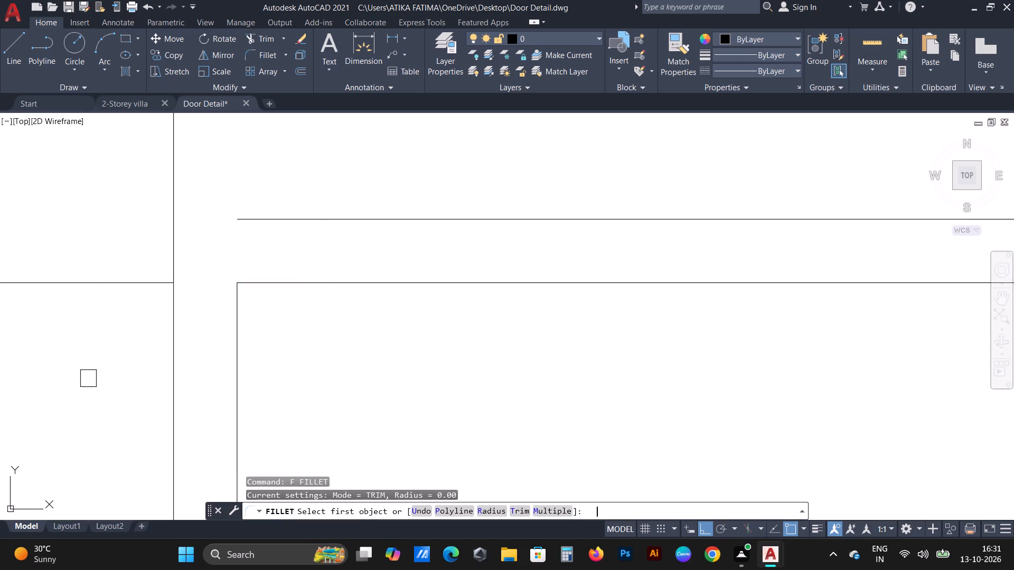
scroll(100, 168, "down", 2)
left_click(127, 276)
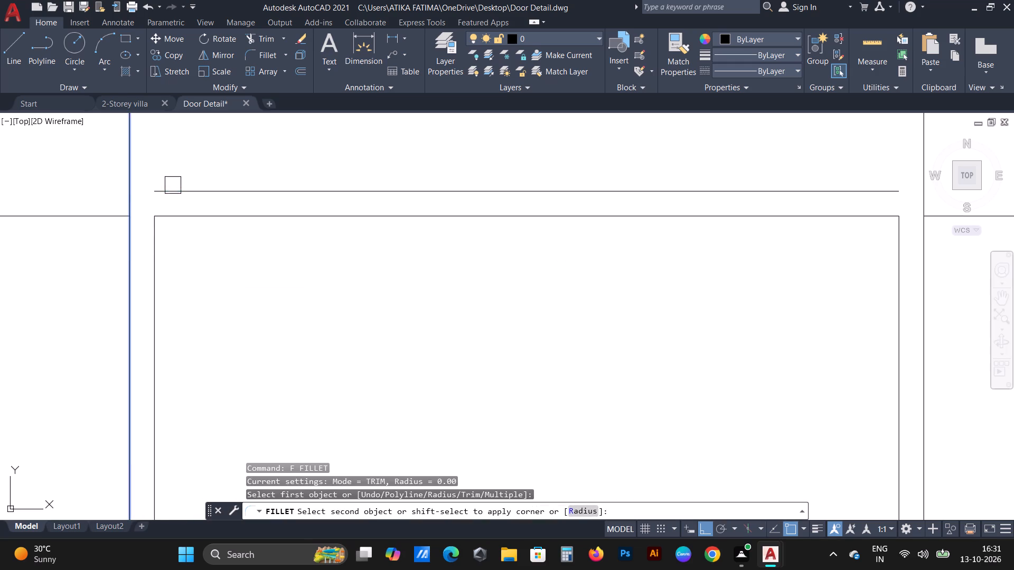
left_click_drag(173, 185, 173, 200)
Delete the horizontal segment between the left wall line and the door frame at opening height.
scroll(196, 282, "down", 3)
scroll(260, 315, "up", 1)
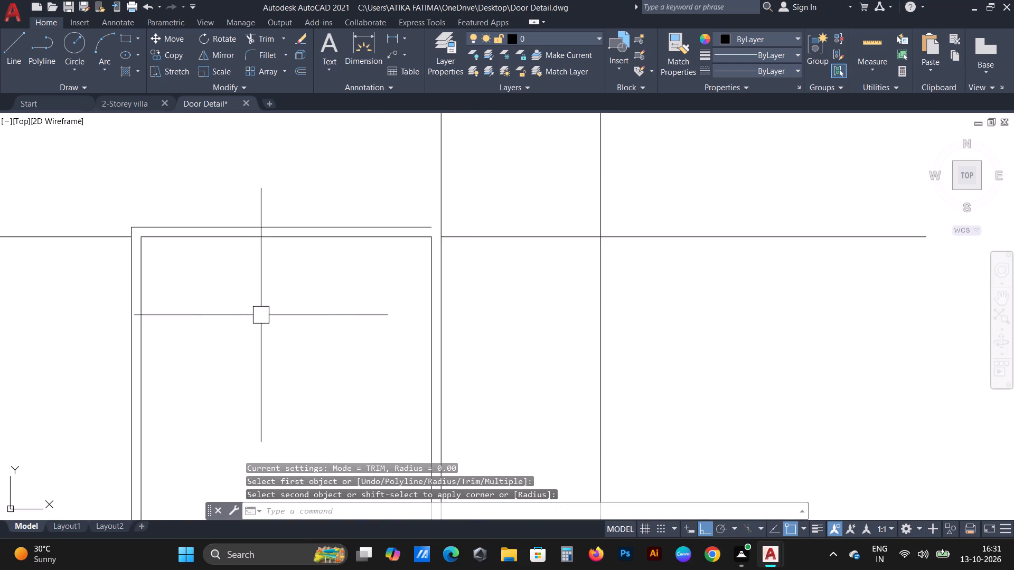
middle_click_drag(261, 315, 339, 330)
left_click_drag(132, 246, 133, 241)
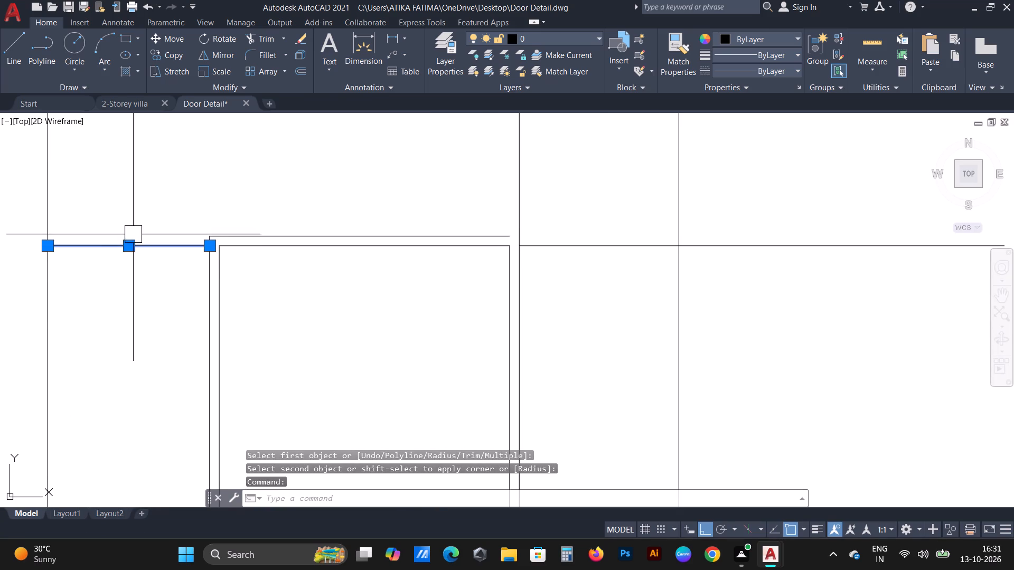
key("Delete")
Fillet the 3 offset head line with the right outer frame line into a square corner.
type("f")
key("space")
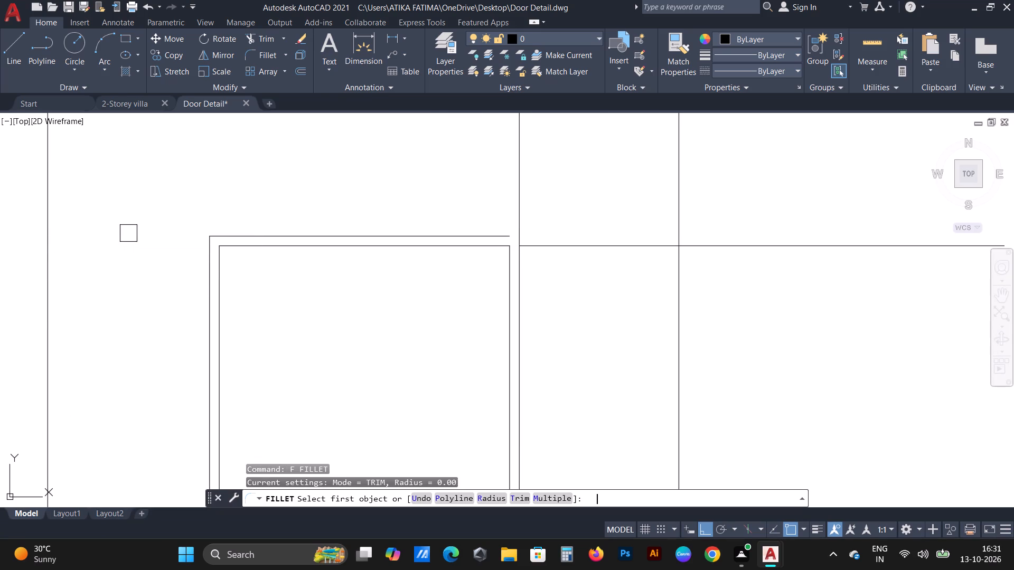
scroll(460, 239, "up", 1)
left_click(461, 239)
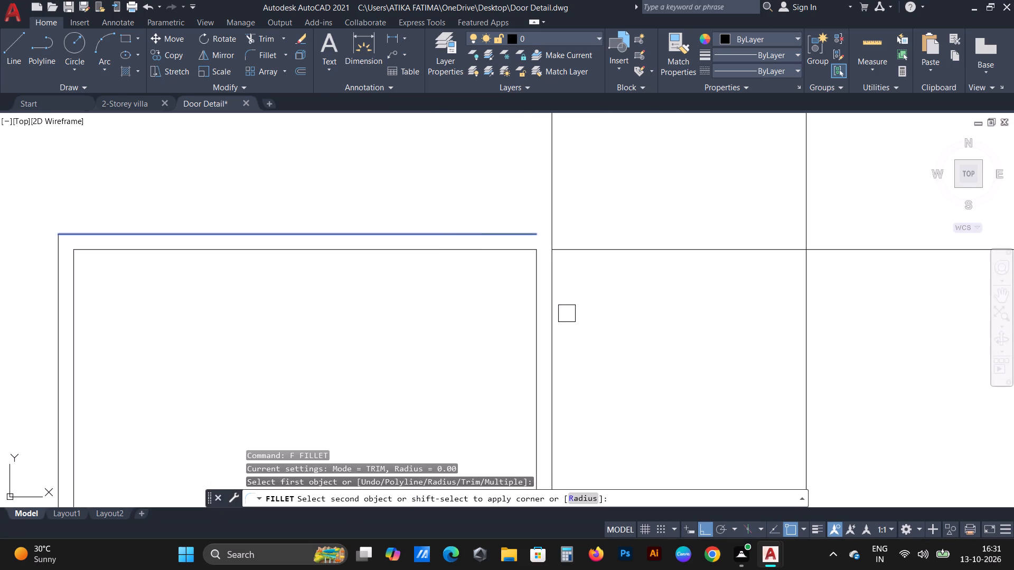
left_click(558, 335)
key("Escape")
Delete the horizontal line running from the door frame's right side past the right wall line.
scroll(504, 281, "down", 2)
scroll(570, 293, "up", 1)
left_click_drag(575, 268, 575, 257)
left_click(547, 212)
key("Delete")
Stretch the left end of the elevation's ground line outward beyond the left wall line.
scroll(546, 211, "down", 5)
scroll(554, 291, "up", 1)
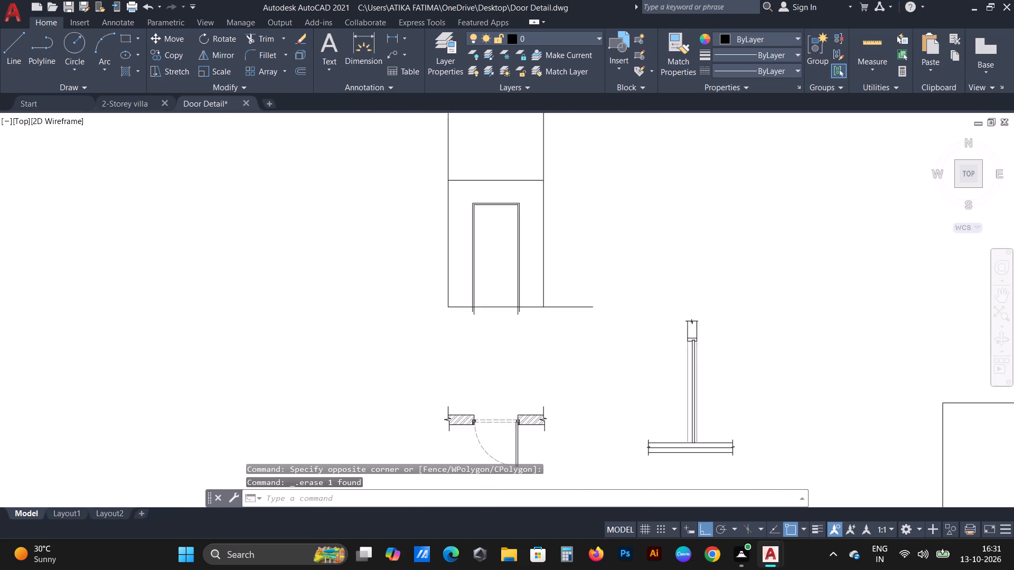
scroll(554, 292, "up", 1)
scroll(559, 363, "up", 1)
left_click(540, 292)
scroll(250, 281, "up", 2)
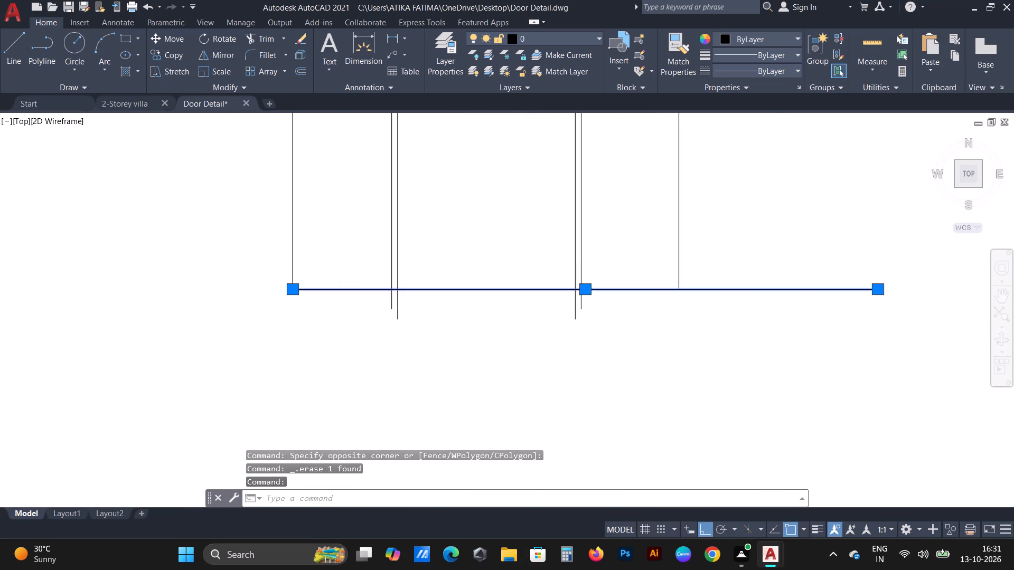
left_click(313, 295)
left_click(104, 306)
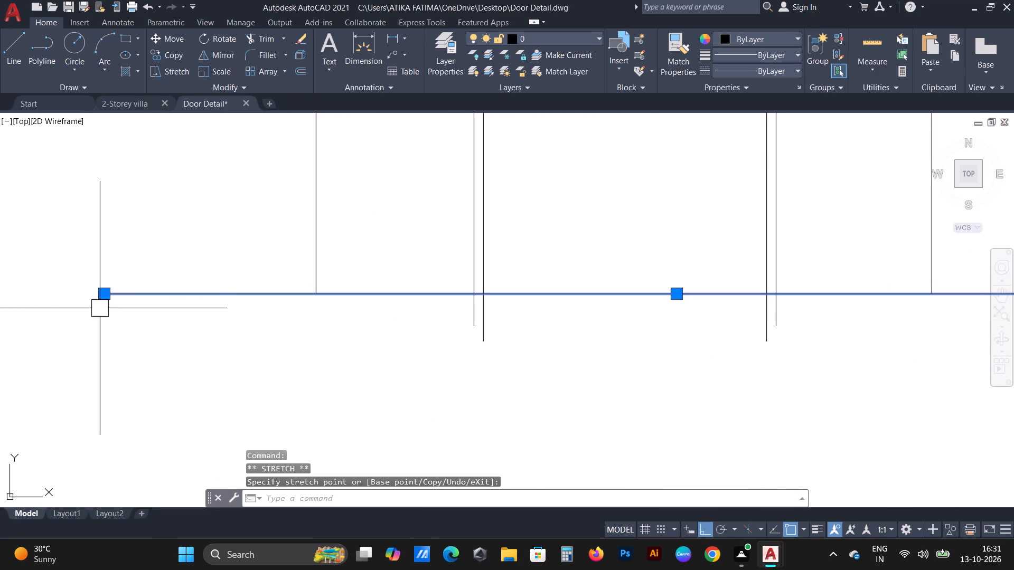
key("Escape")
Shorten the ground line's right end so it overhangs the right wall line about as far as on the left.
middle_click_drag(722, 391, 460, 391)
scroll(459, 388, "down", 1)
left_click_drag(798, 364, 774, 343)
left_click(745, 306)
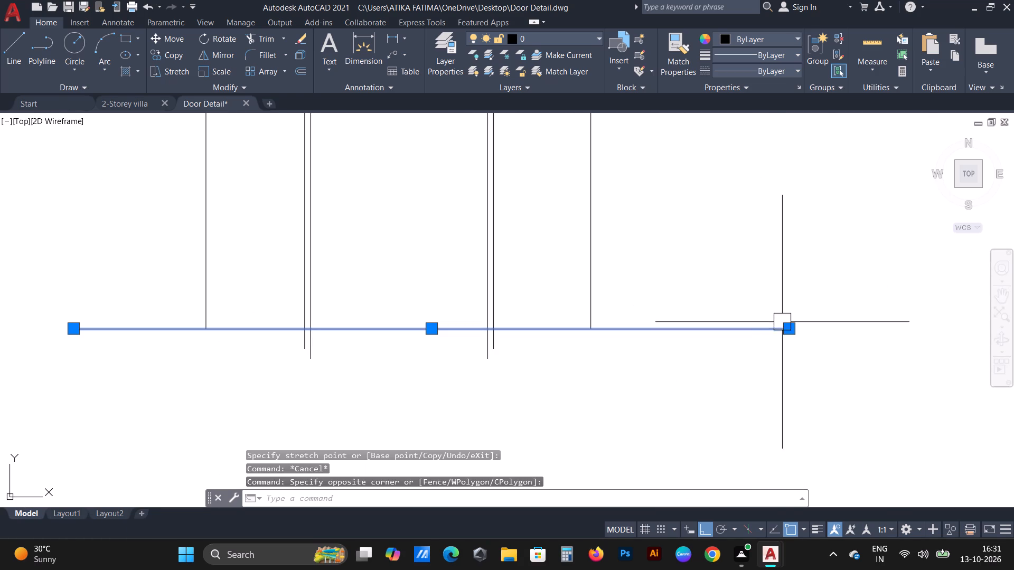
left_click(788, 325)
left_click(699, 333)
key("Escape")
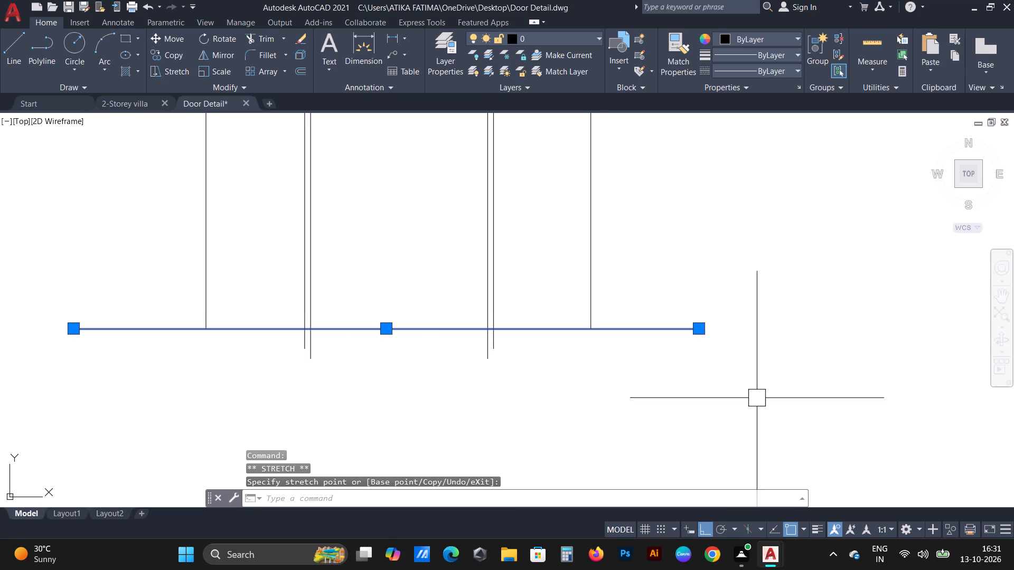
left_click_drag(699, 329, 711, 328)
left_click(754, 325)
key("Escape")
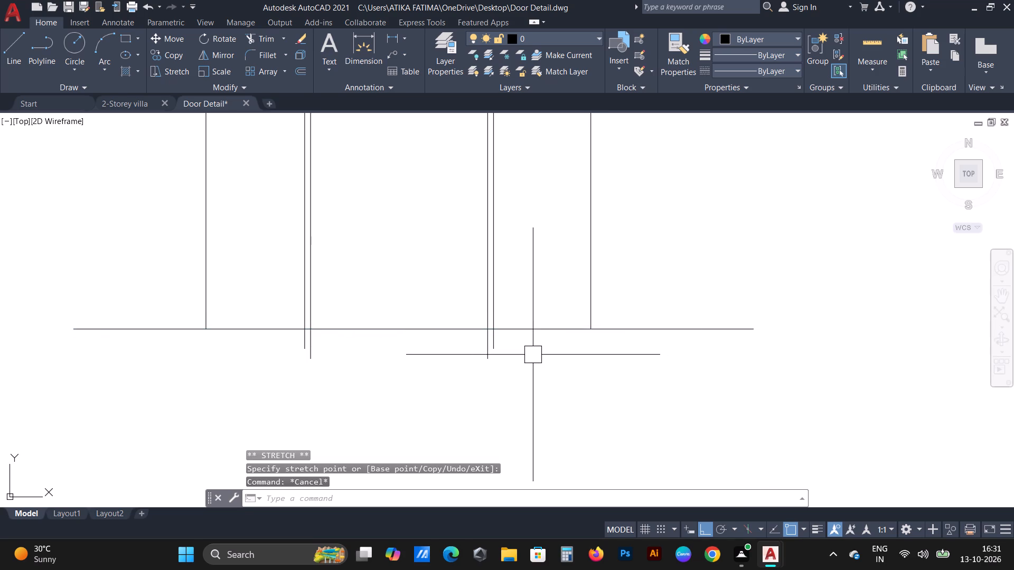
Trim the four door frame verticals where they extend below the ground line.
type("tr")
key("space")
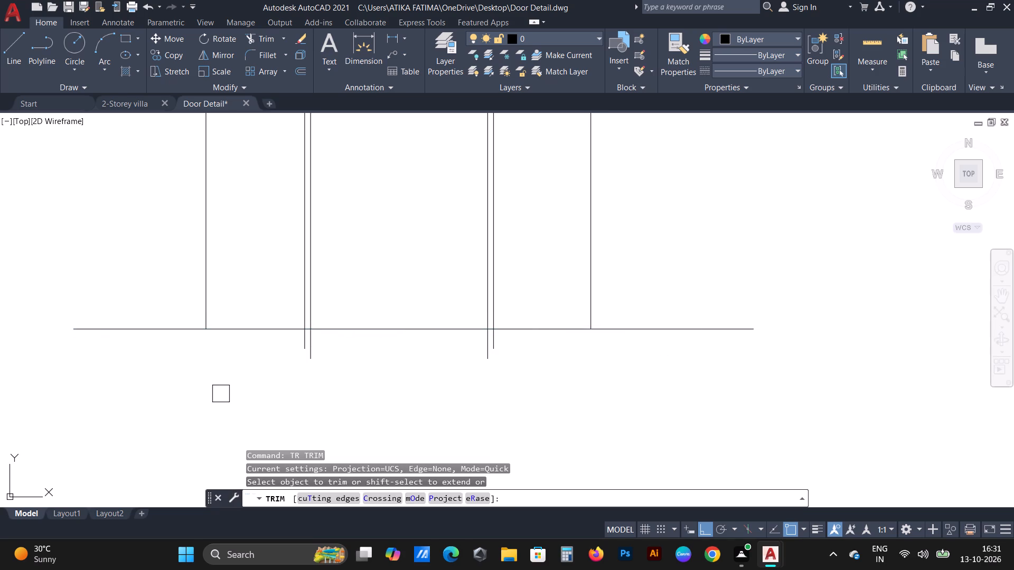
scroll(598, 358, "up", 1)
left_click_drag(543, 349, 496, 348)
left_click(109, 337)
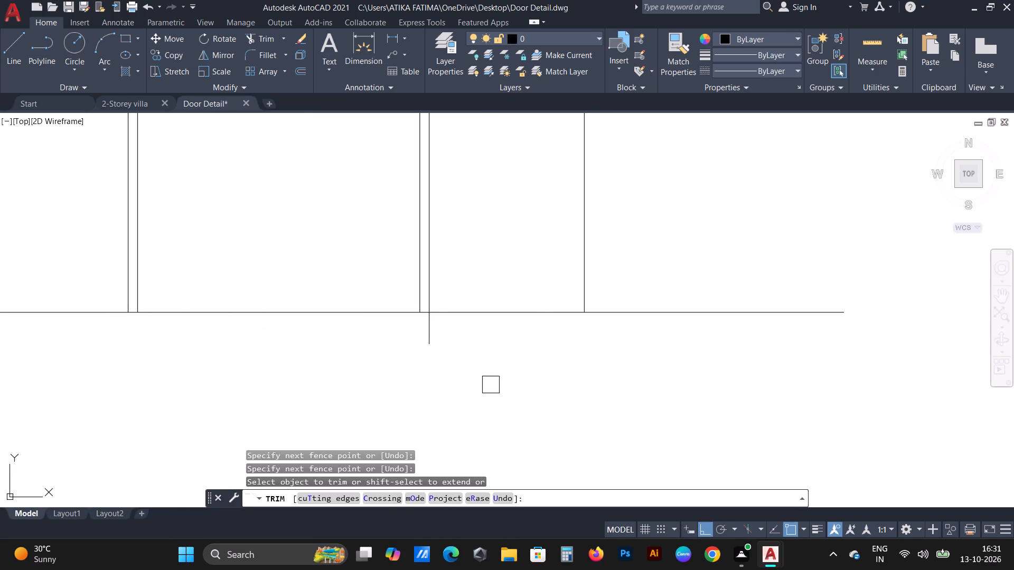
left_click(439, 334)
left_click(393, 343)
key("Escape")
Trim both outer wall verticals above the elevation's top horizontal line.
scroll(443, 377, "down", 2)
scroll(614, 415, "down", 1)
middle_click_drag(692, 376, 574, 359)
scroll(553, 234, "down", 2)
middle_click_drag(523, 159, 523, 232)
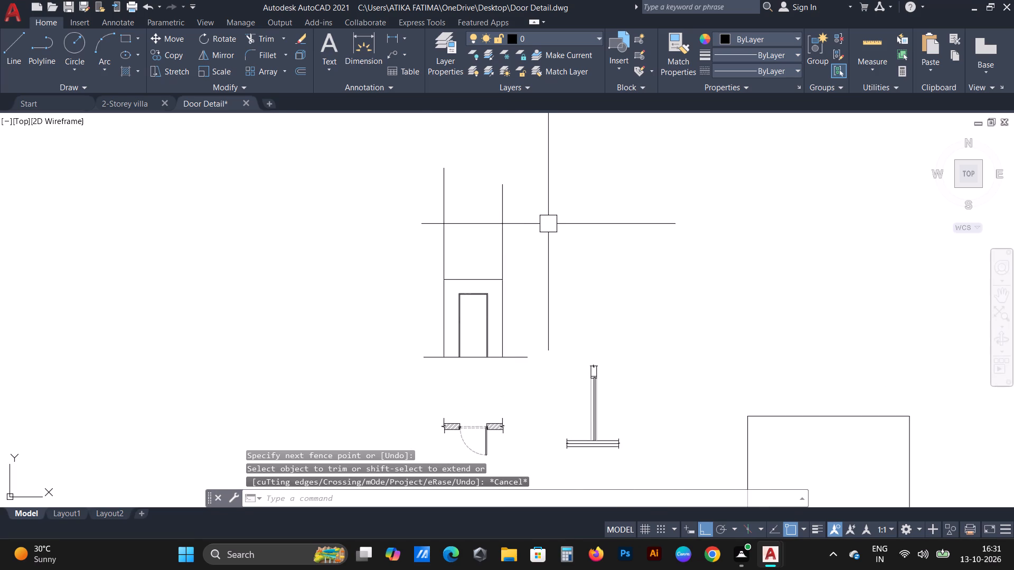
type("tr")
key("space")
left_click_drag(549, 223, 535, 218)
left_click(386, 231)
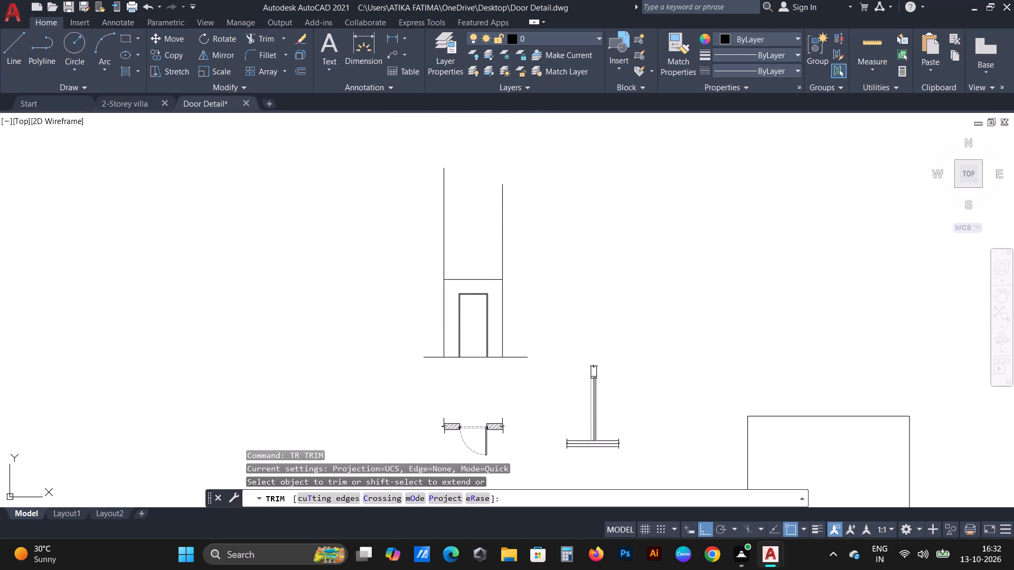
left_click(580, 250)
key("Escape")
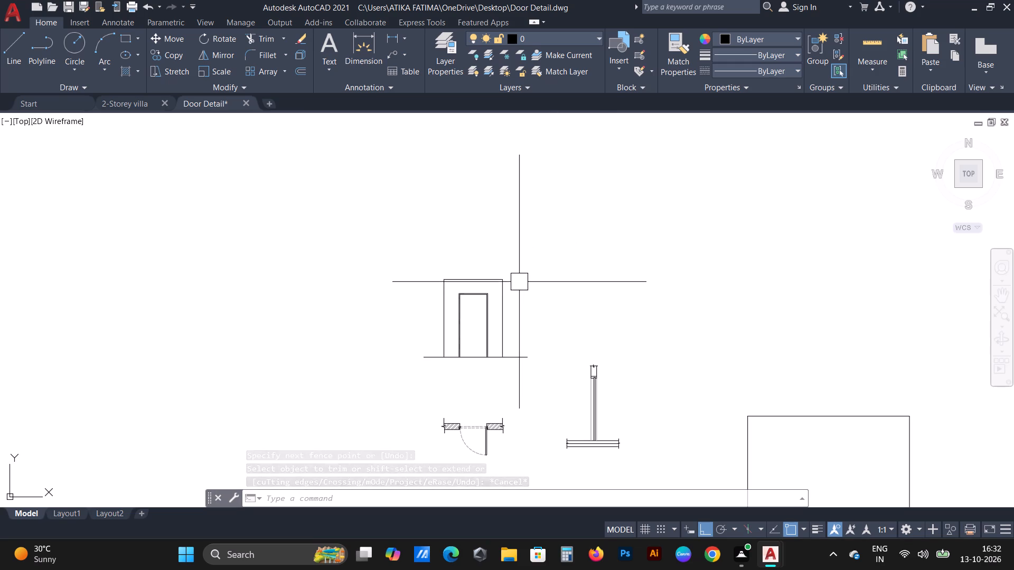
Draw a diagonal mitre line between the inner and outer corners at the door frame's upper left.
scroll(466, 417, "up", 2)
scroll(493, 219, "up", 1)
middle_click_drag(493, 219, 469, 451)
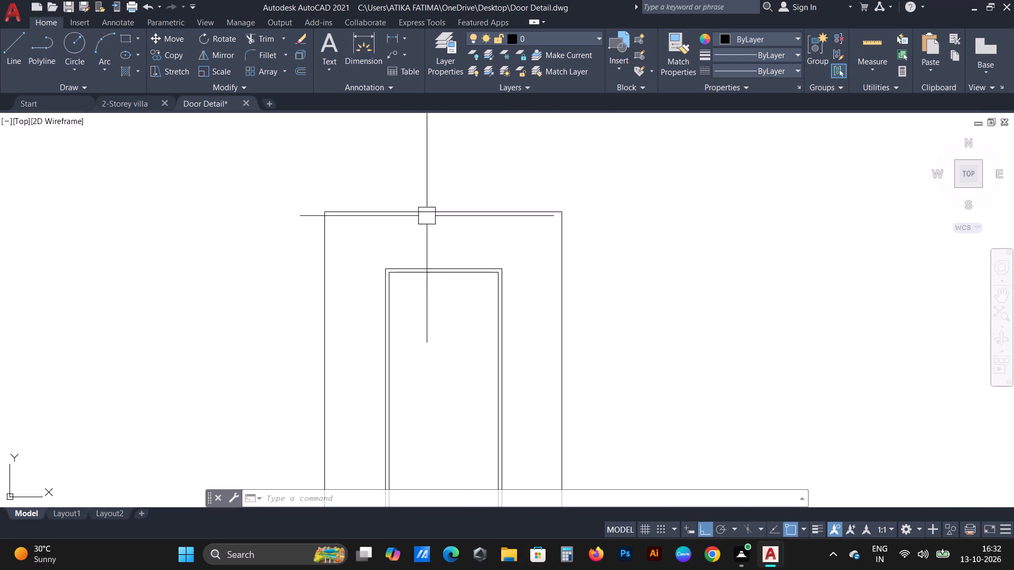
scroll(421, 197, "up", 1)
scroll(388, 301, "up", 5)
type("l")
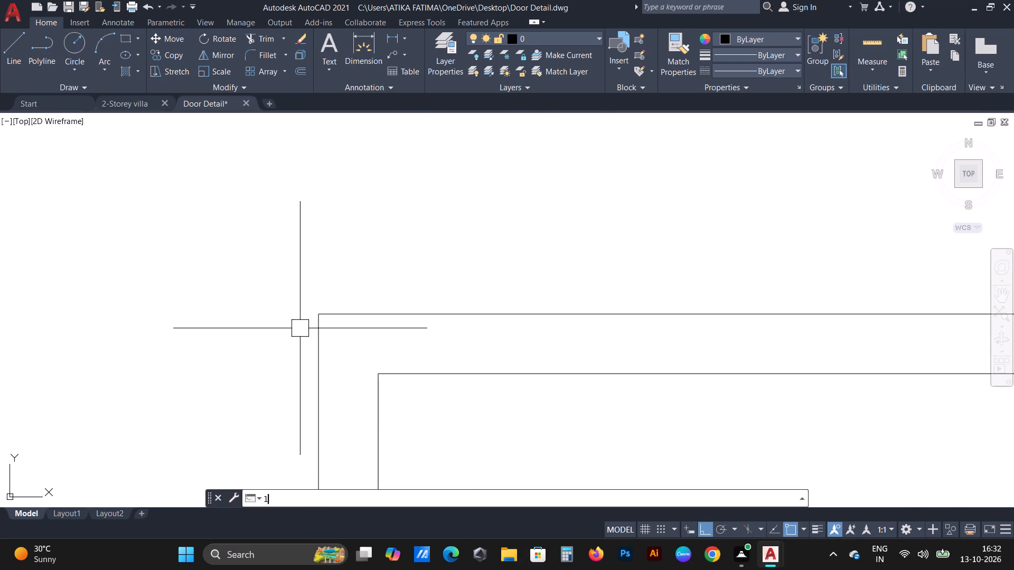
key("space")
left_click_drag(377, 371, 375, 365)
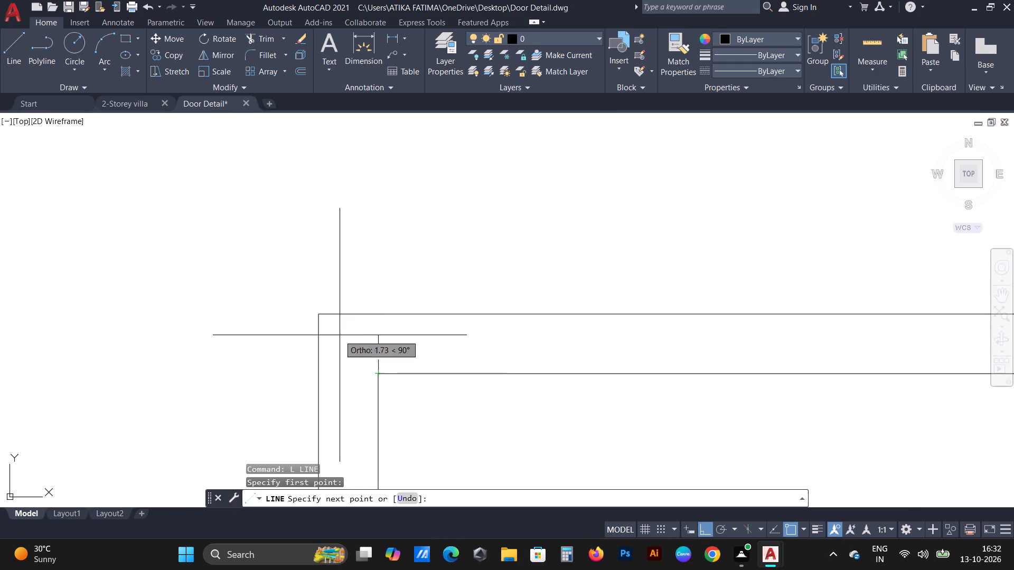
left_click(318, 316)
key("Escape")
scroll(287, 309, "down", 3)
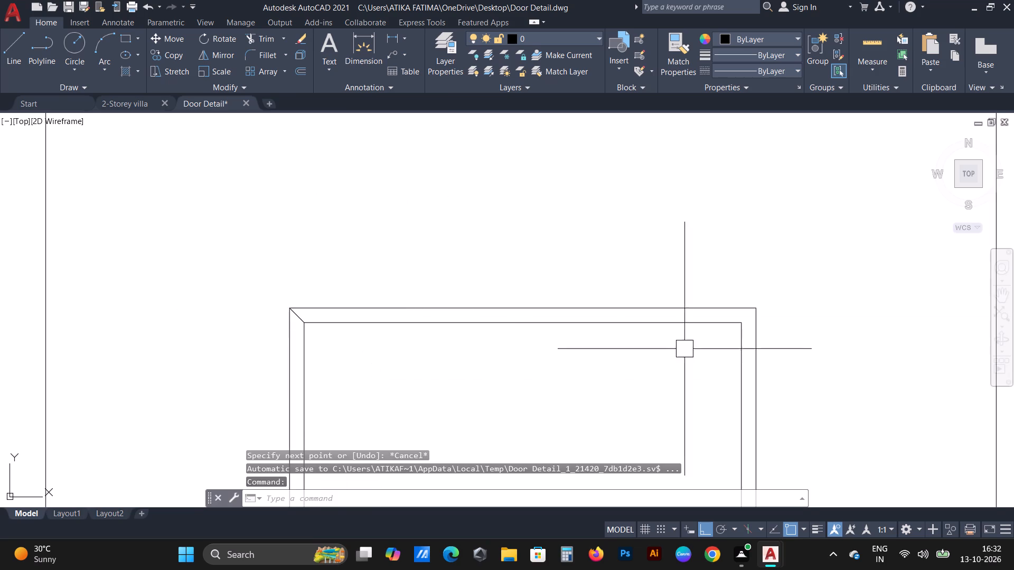
Draw a matching diagonal mitre line between the inner and outer corners at the door frame's upper right.
scroll(755, 309, "up", 4)
key("space")
left_click_drag(734, 385, 739, 376)
left_click(829, 294)
key("Escape")
scroll(758, 283, "down", 6)
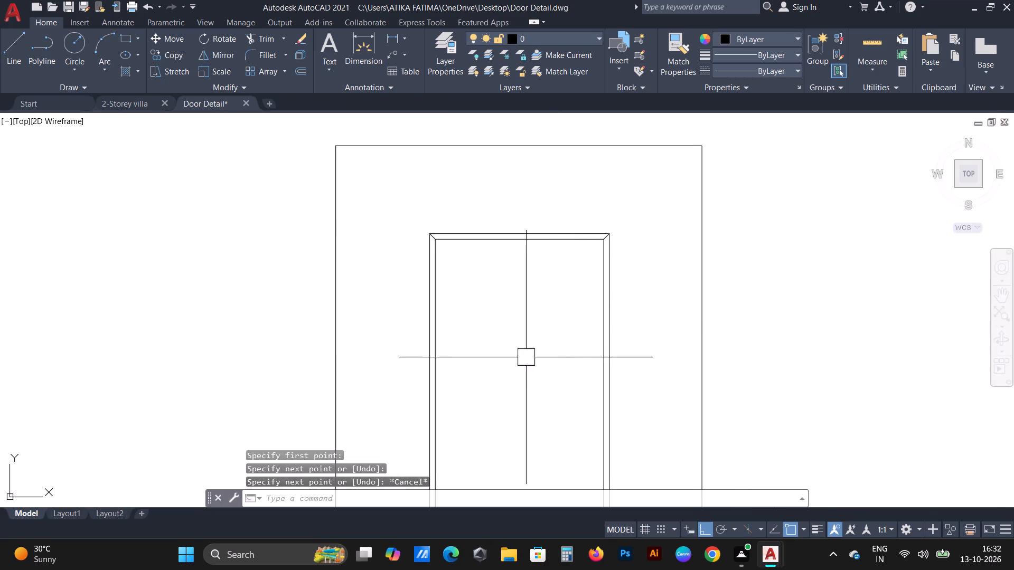
Save the Door Detail drawing.
middle_click_drag(526, 357, 399, 286)
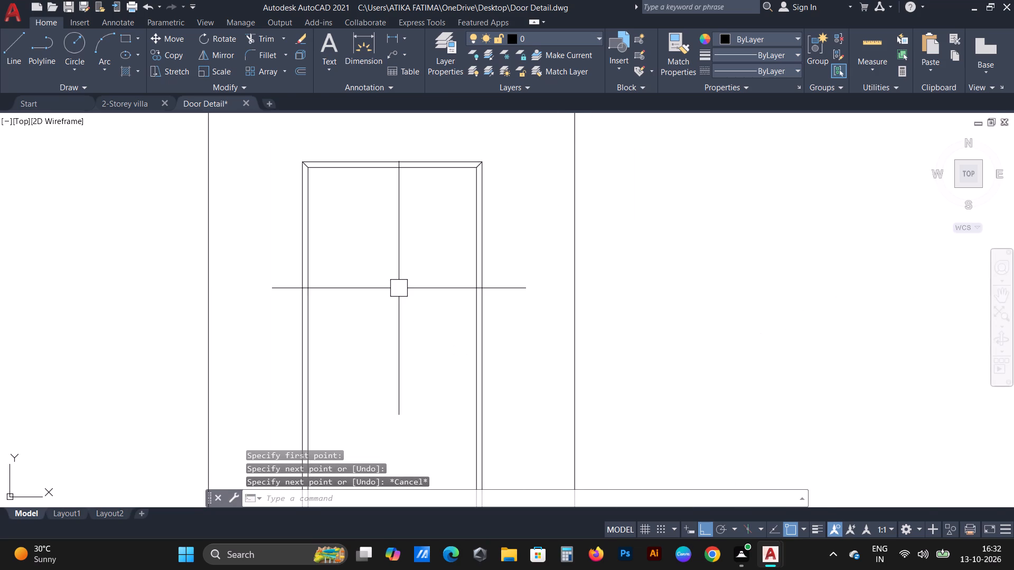
key("ctrl+s")
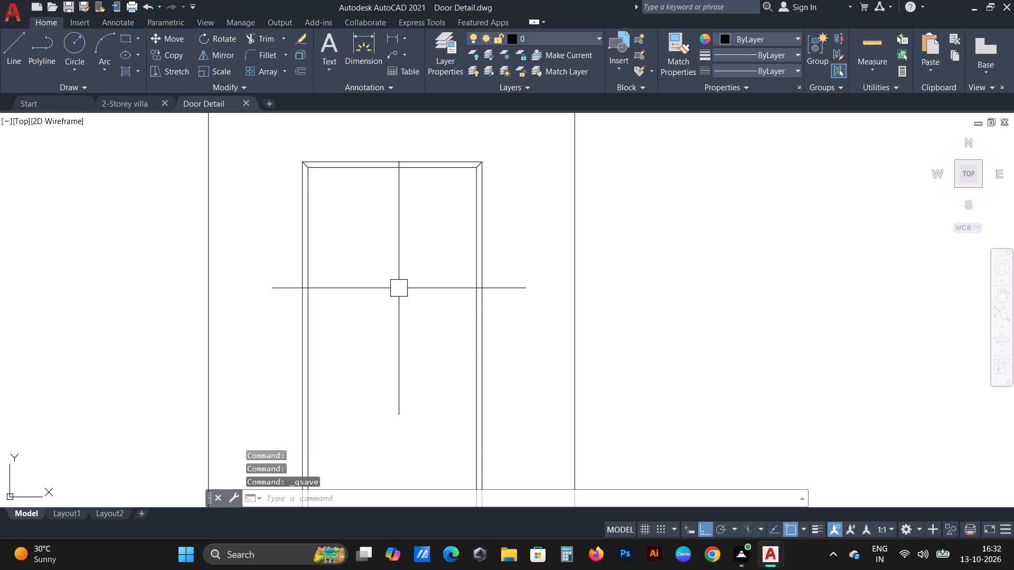
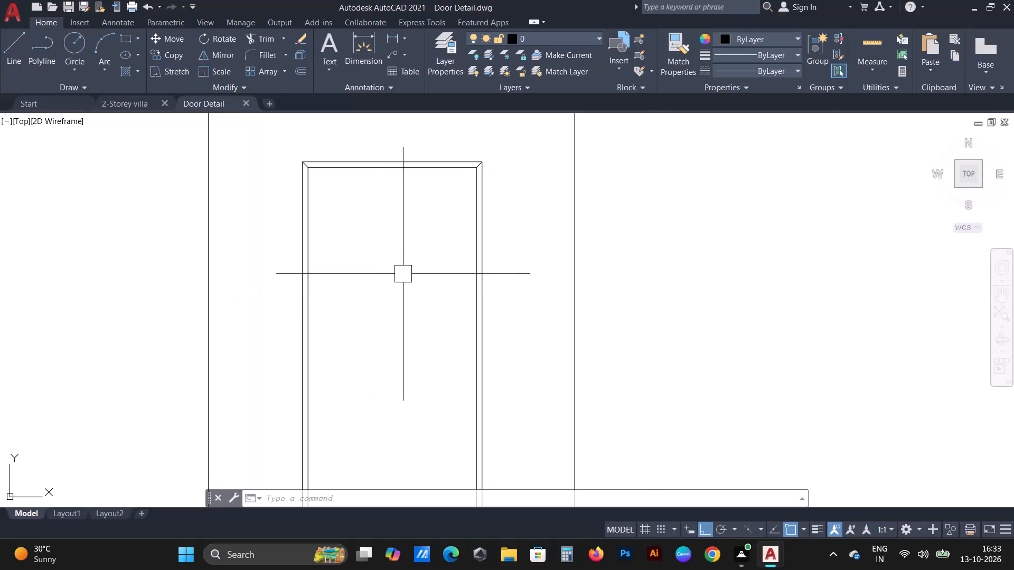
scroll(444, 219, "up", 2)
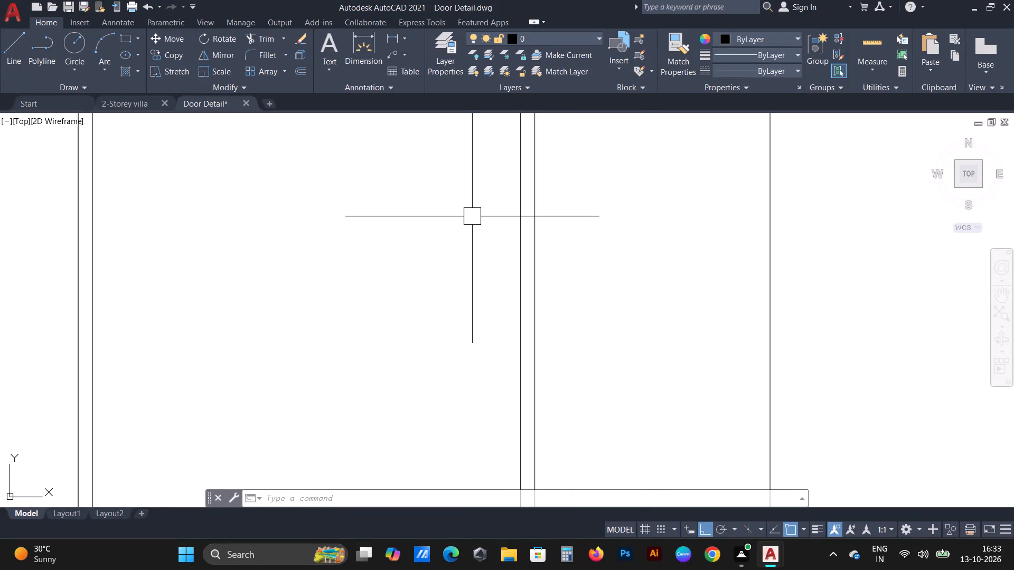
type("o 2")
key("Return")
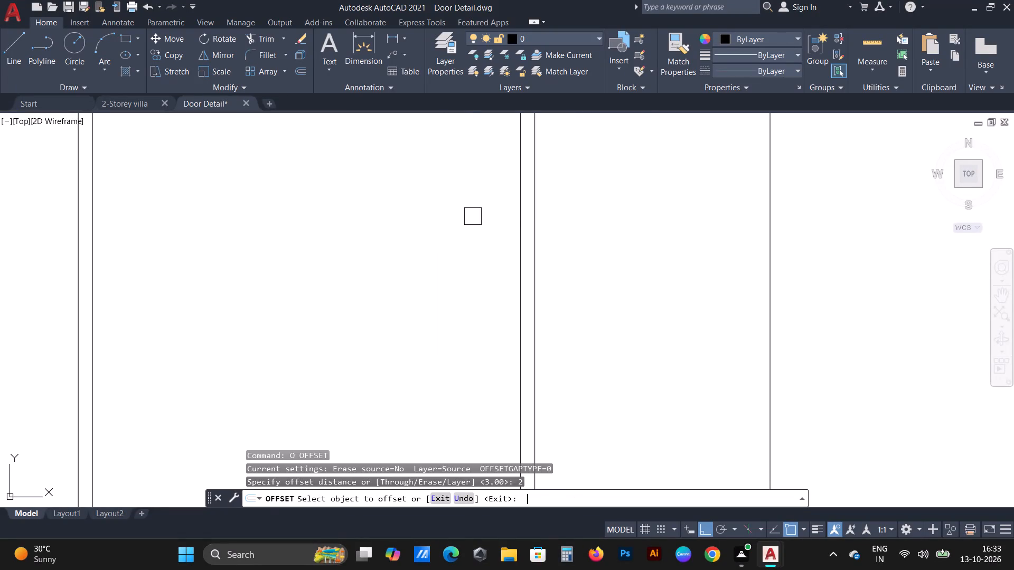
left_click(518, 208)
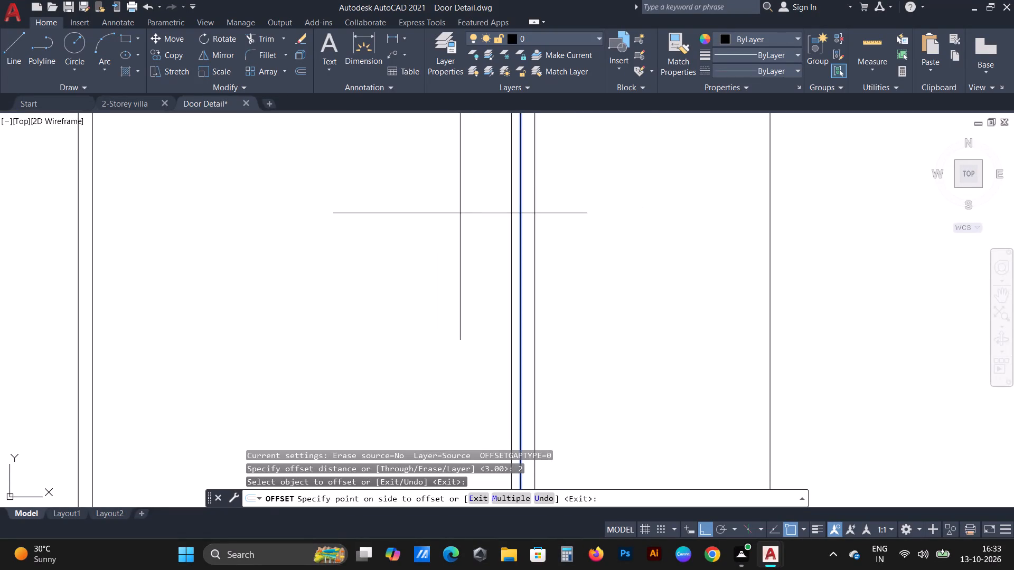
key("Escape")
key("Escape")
Offset the inner vertical lines of both door frame jambs 20 units inward to form the door leaf's side stiles.
type("o 20")
key("Return")
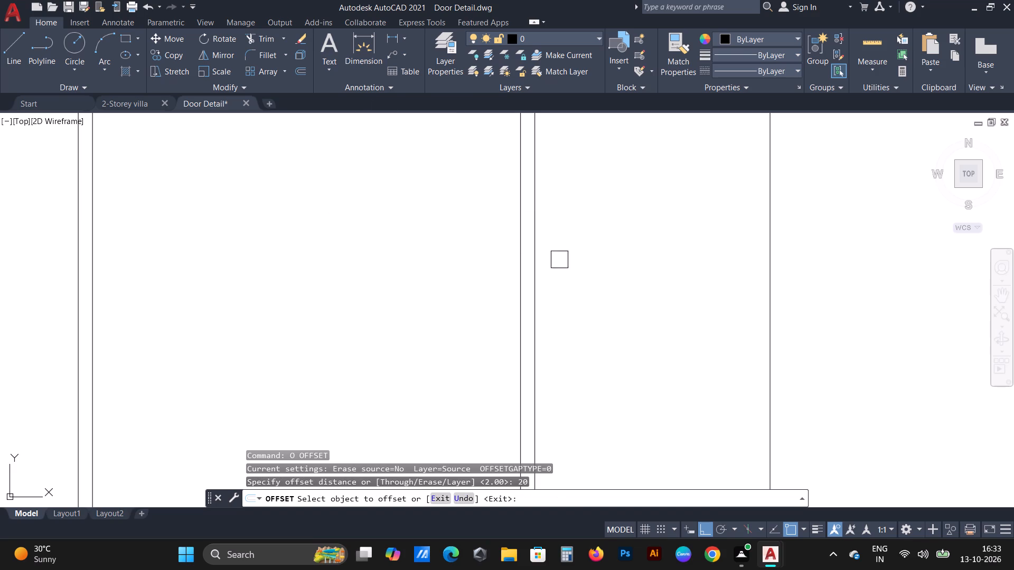
left_click(521, 229)
left_click(359, 227)
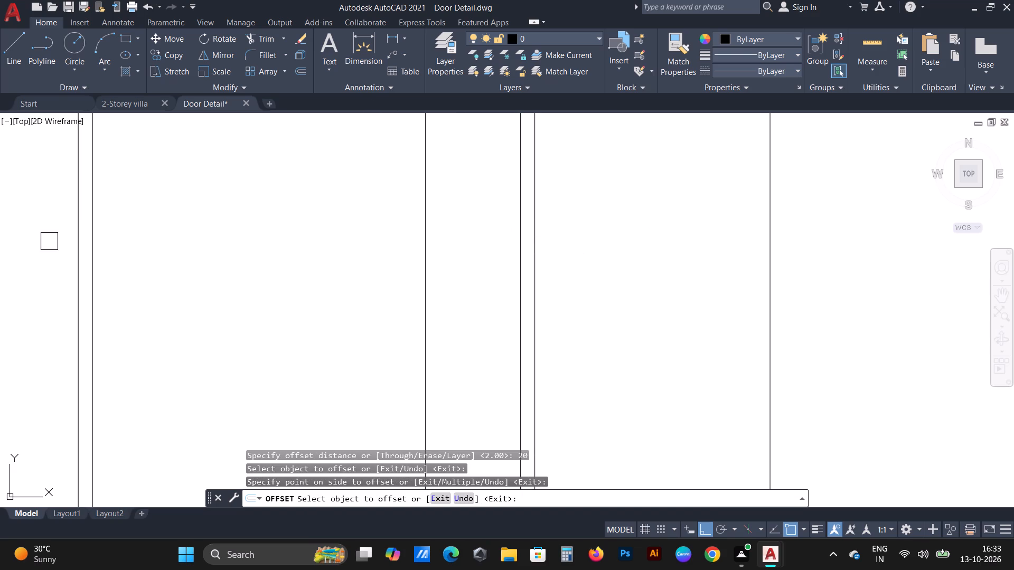
left_click_drag(90, 235, 124, 235)
left_click(359, 235)
key("Escape")
Divide the door leaf's right-hand stile line into 5 equal segments.
scroll(321, 248, "down", 2)
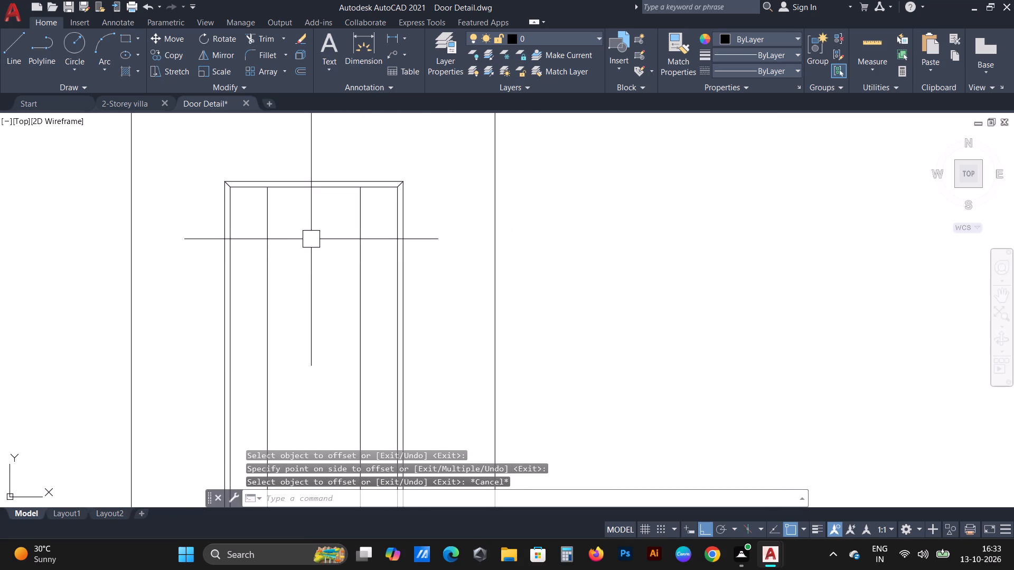
scroll(356, 199, "down", 2)
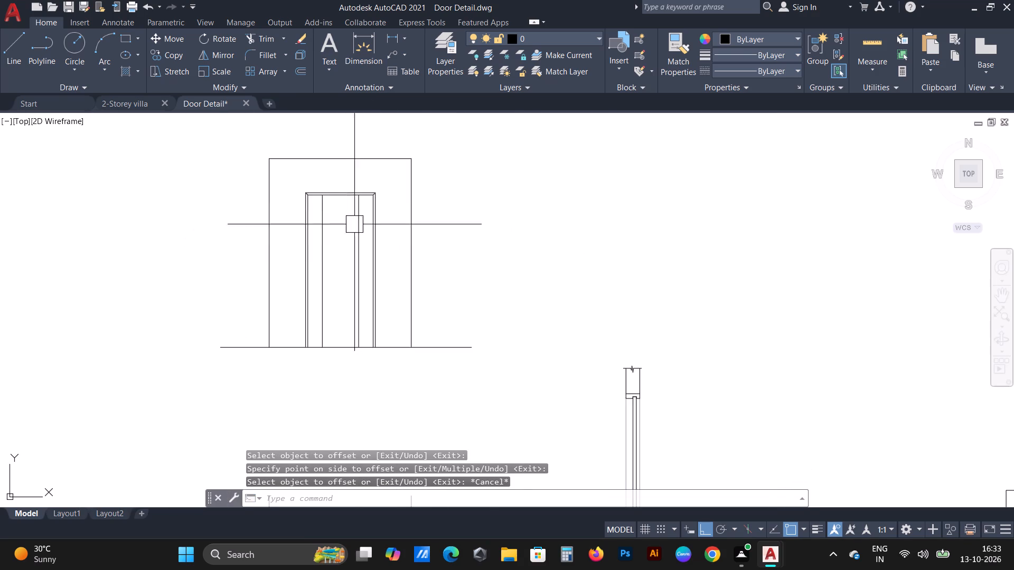
scroll(350, 257, "up", 1)
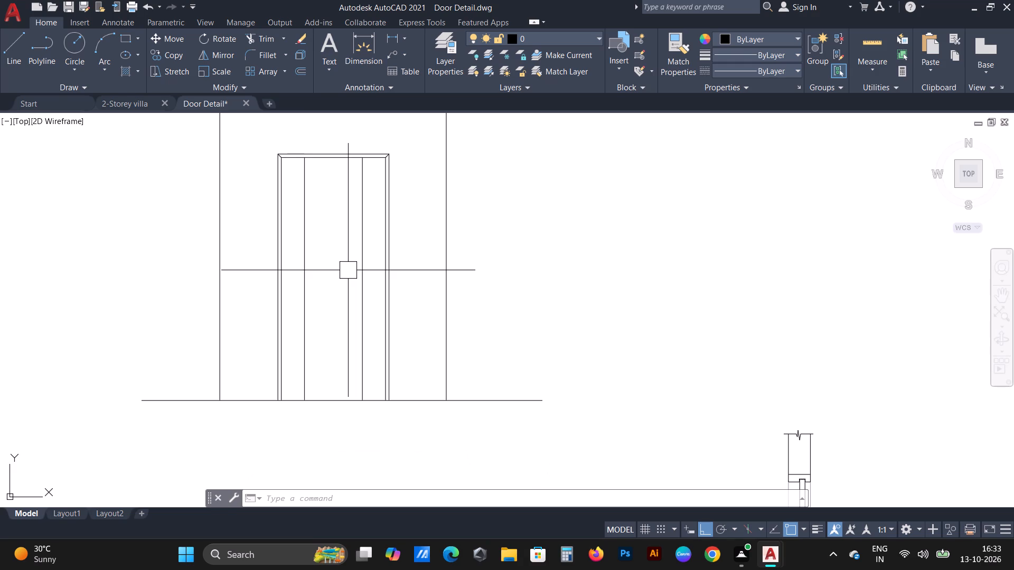
type("div")
key("space")
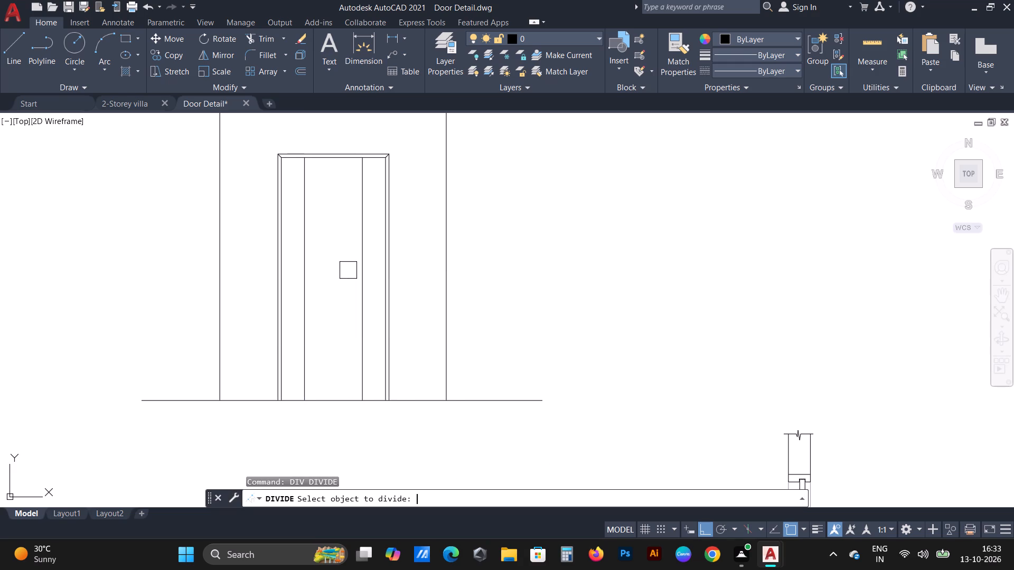
left_click(359, 223)
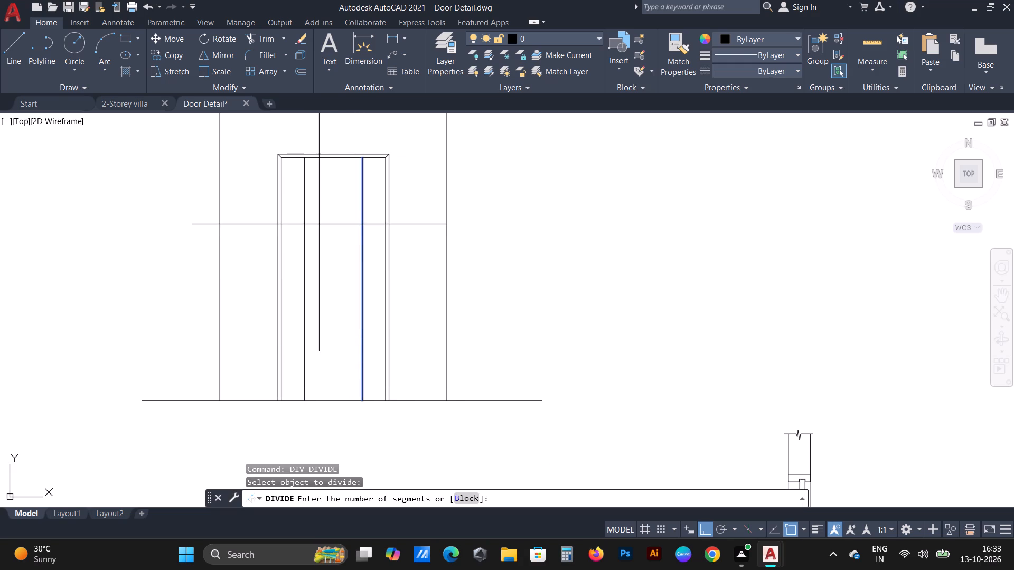
type("5")
key("space")
Draw horizontal lines between the two stile lines at the lowest two division points.
type("l")
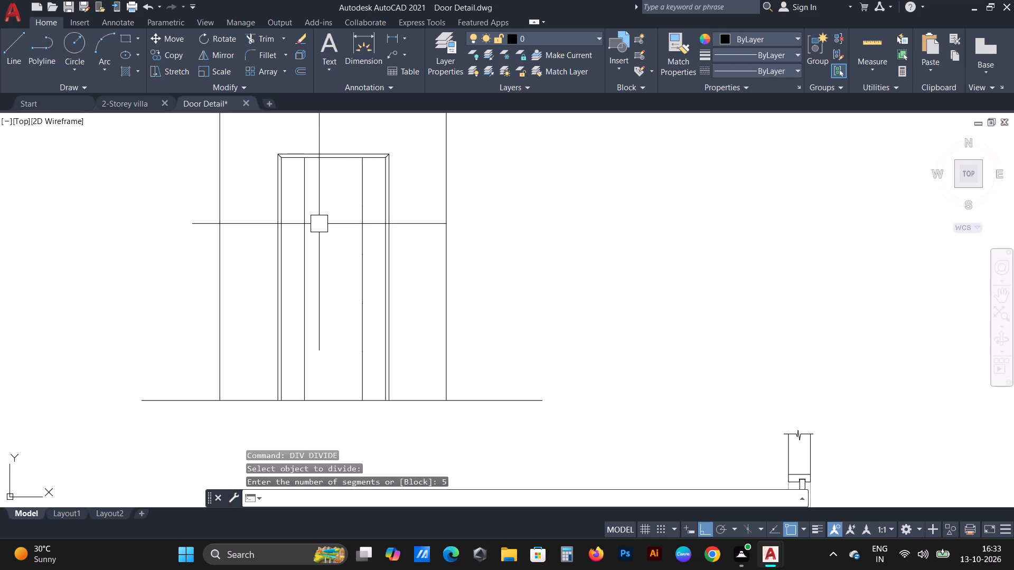
key("space")
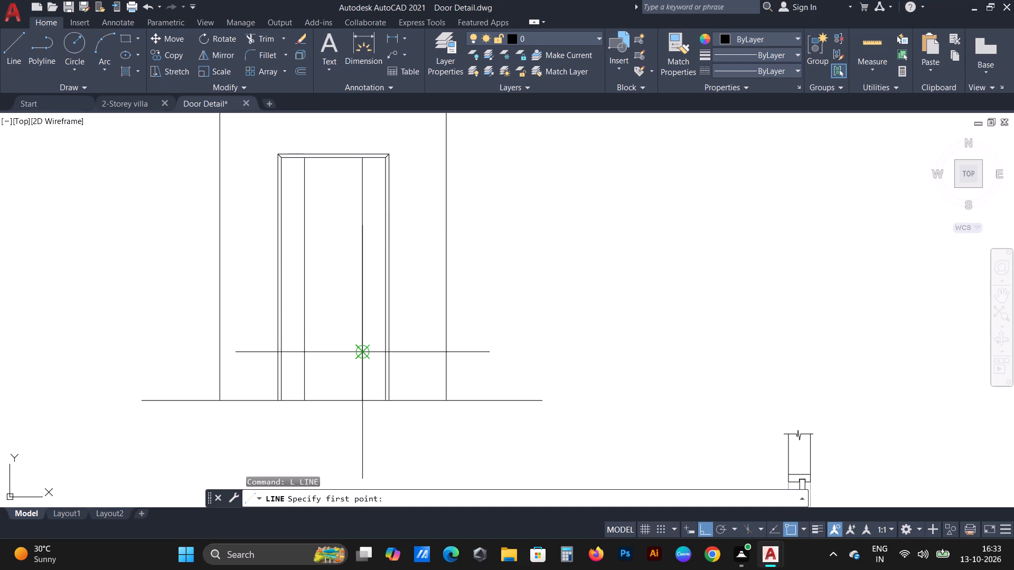
left_click_drag(365, 347, 360, 346)
left_click(305, 353)
key("Escape")
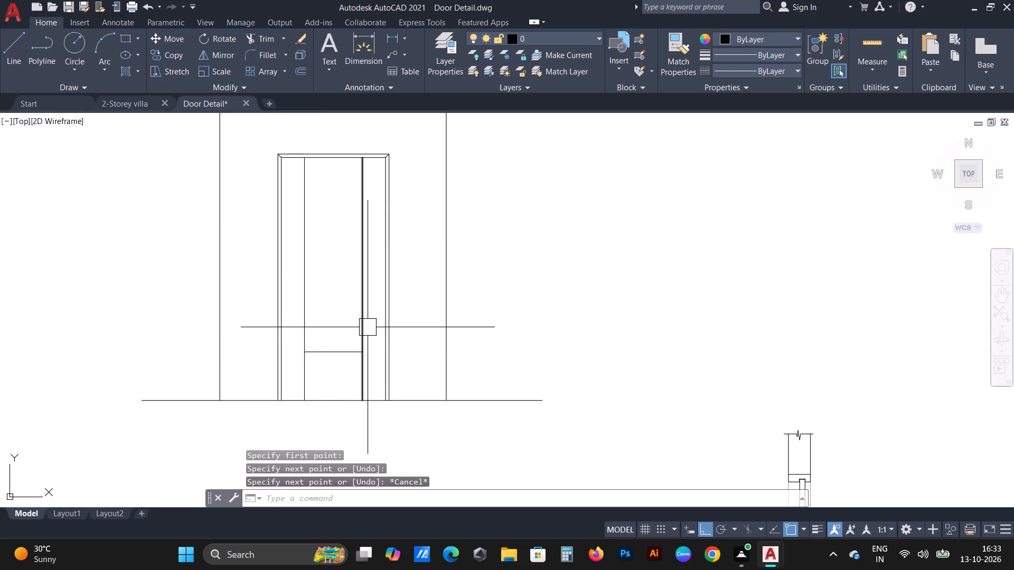
key("space")
scroll(358, 321, "up", 1)
left_click_drag(365, 292, 344, 290)
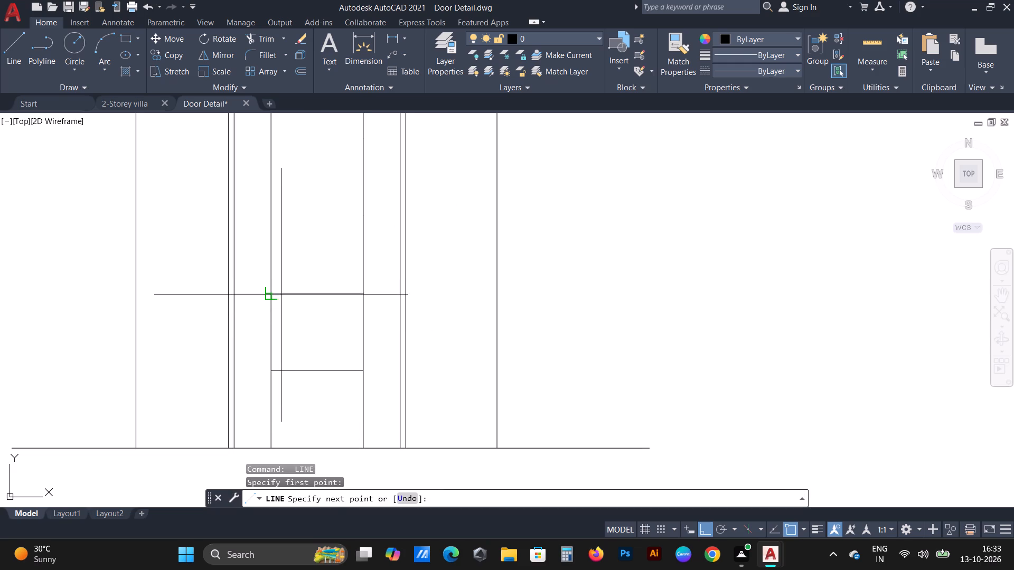
left_click(273, 297)
key("Escape")
Draw horizontal lines between the two stile lines at the upper two division points.
key("space")
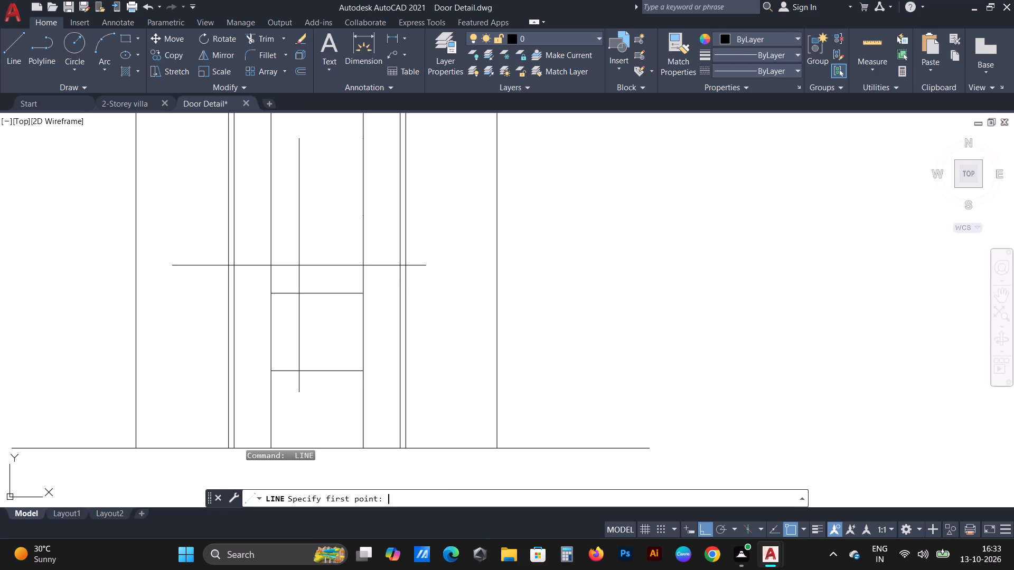
left_click(362, 215)
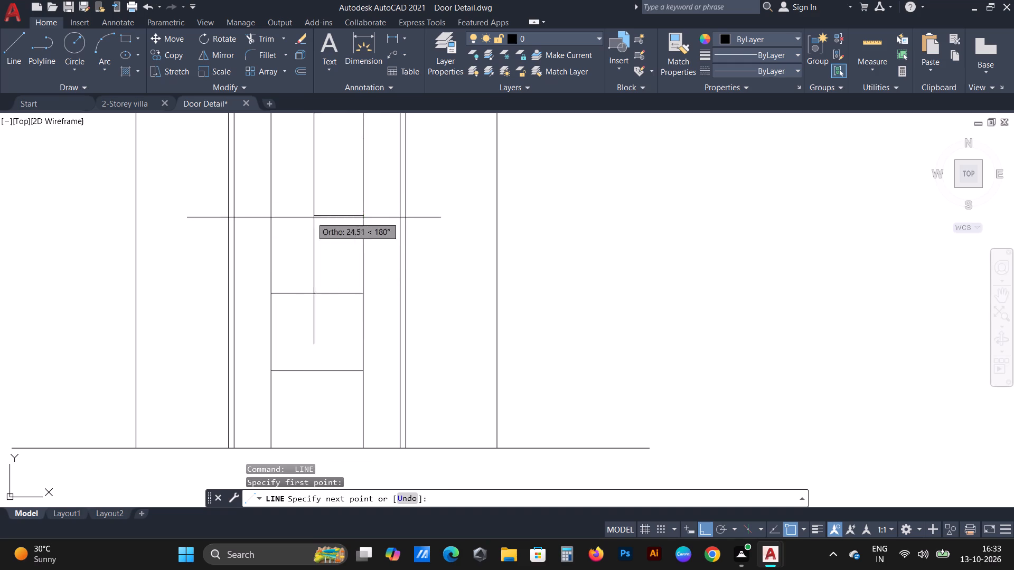
left_click(270, 222)
key("Escape")
middle_click_drag(298, 195, 313, 301)
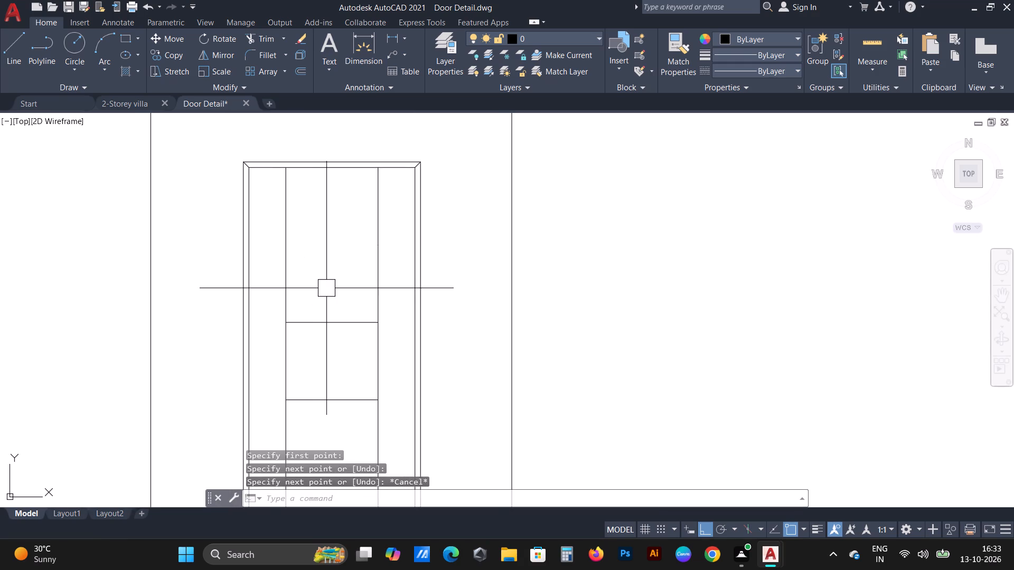
key("space")
left_click(375, 249)
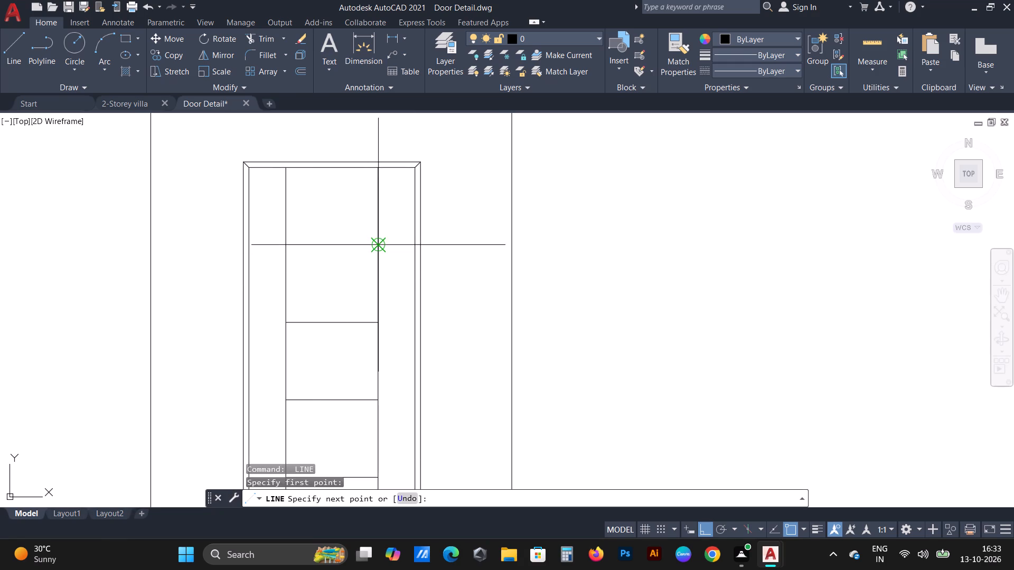
left_click(285, 247)
key("Escape")
Apply an ANSI31 hatch to the wall area surrounding the door frame.
scroll(535, 223, "down", 2)
middle_click_drag(638, 344, 515, 341)
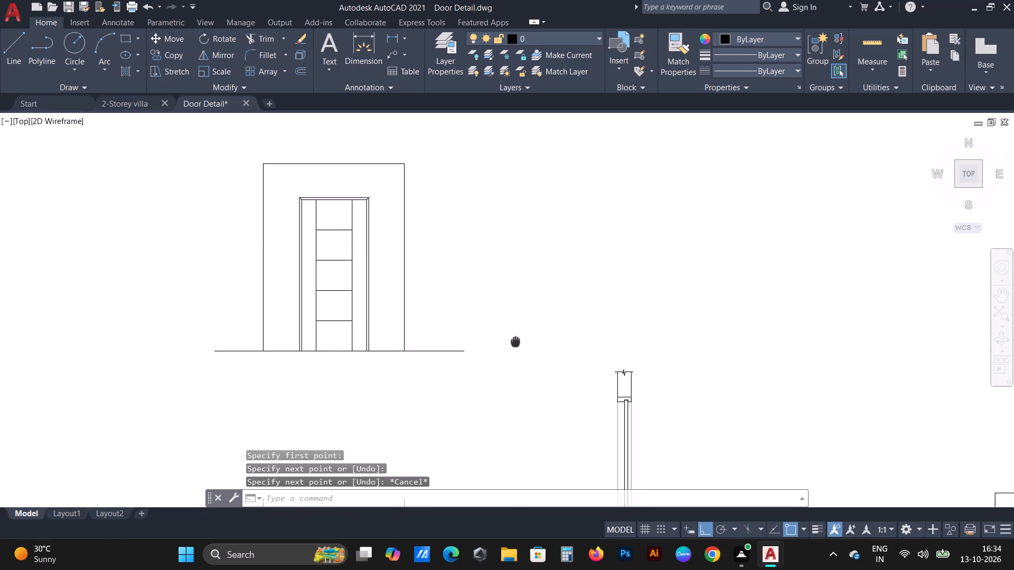
middle_click_drag(515, 341, 514, 341)
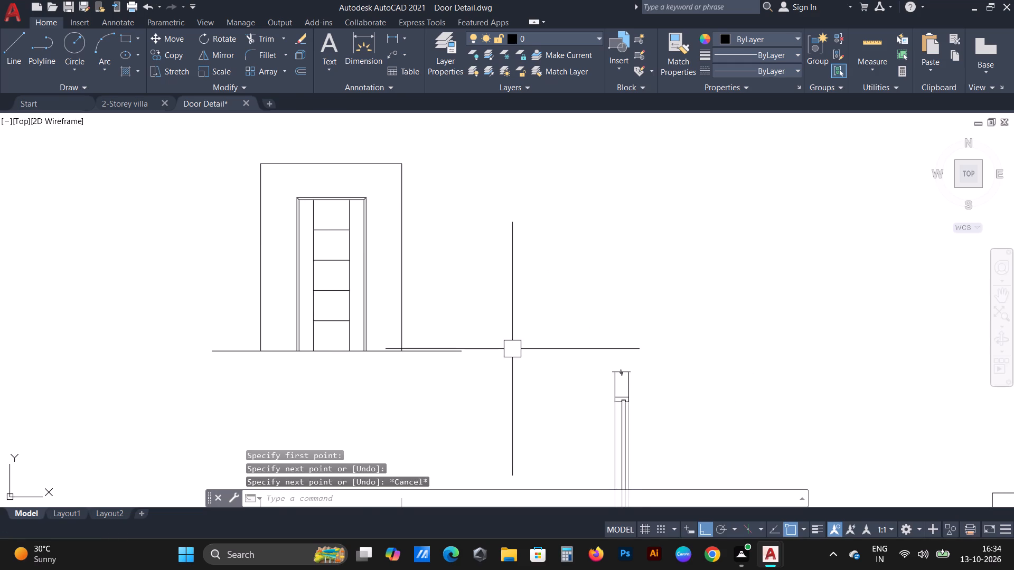
scroll(233, 236, "up", 1)
middle_click_drag(322, 241, 290, 339)
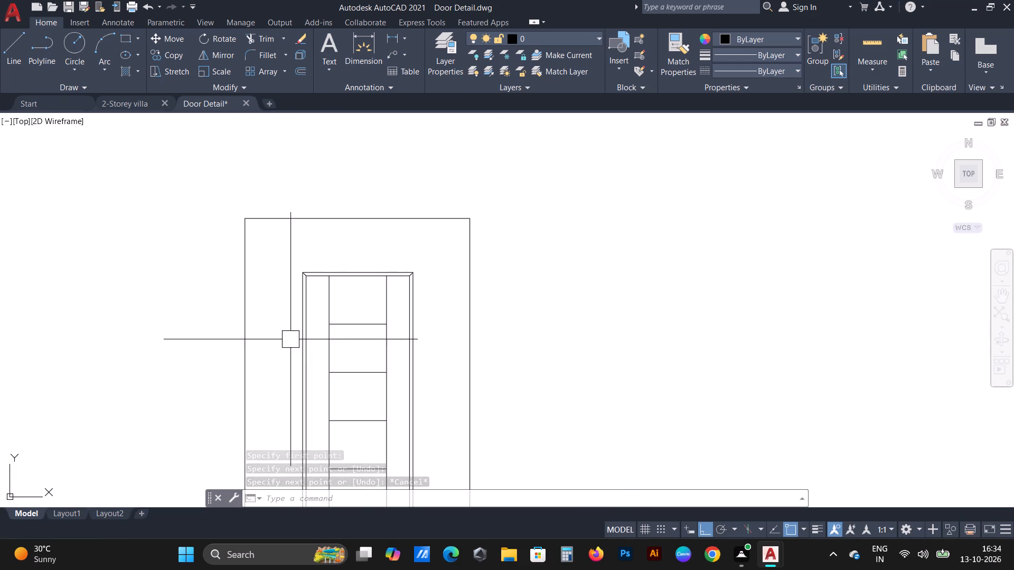
middle_click_drag(290, 339, 296, 285)
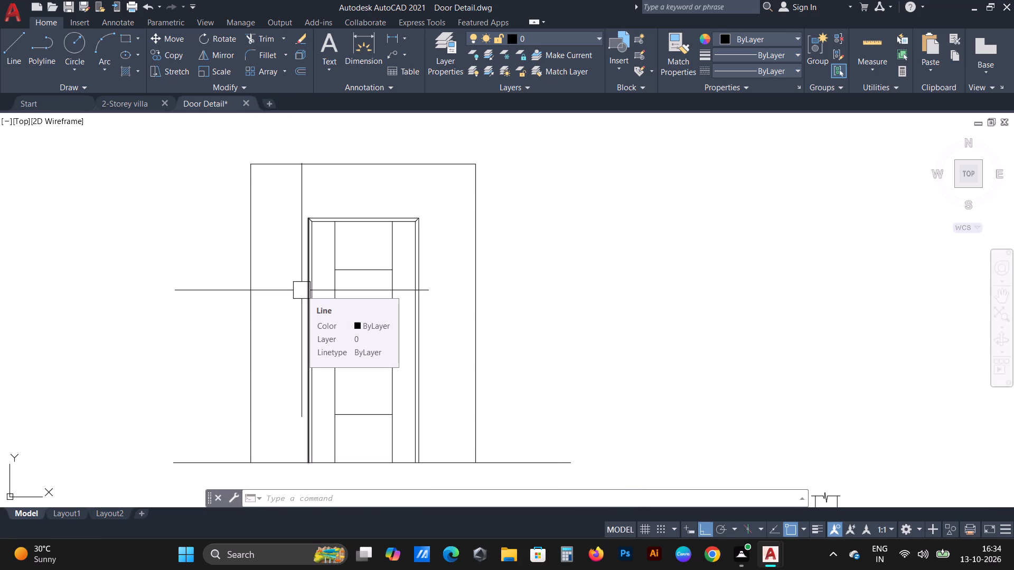
type("h")
key("space")
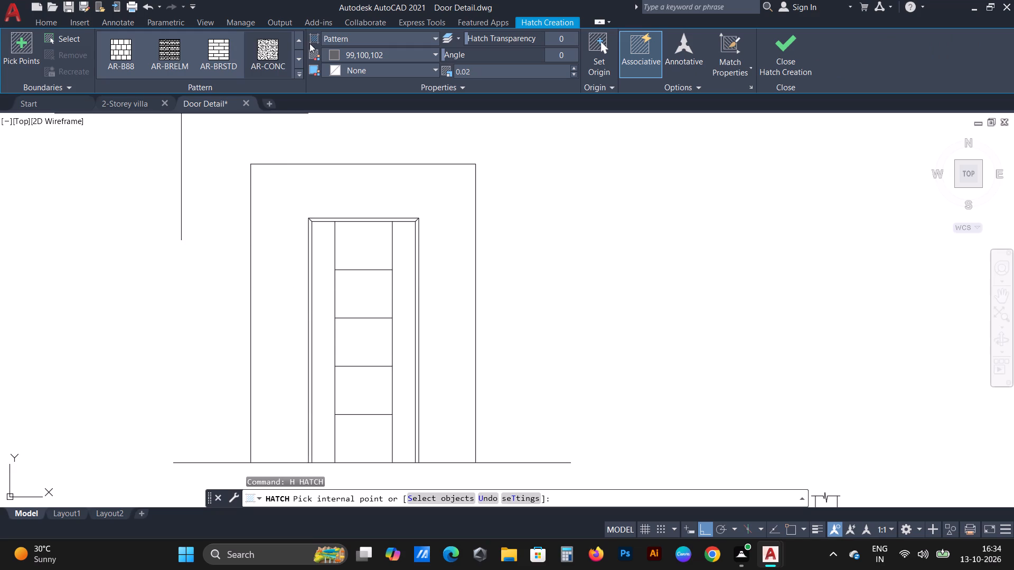
scroll(297, 49, "up", 9)
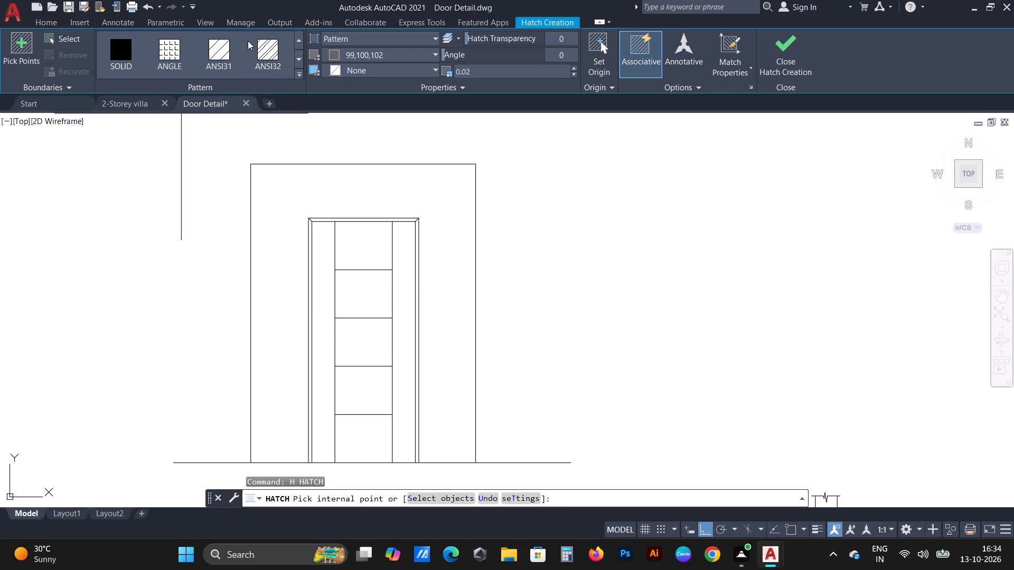
left_click(217, 37)
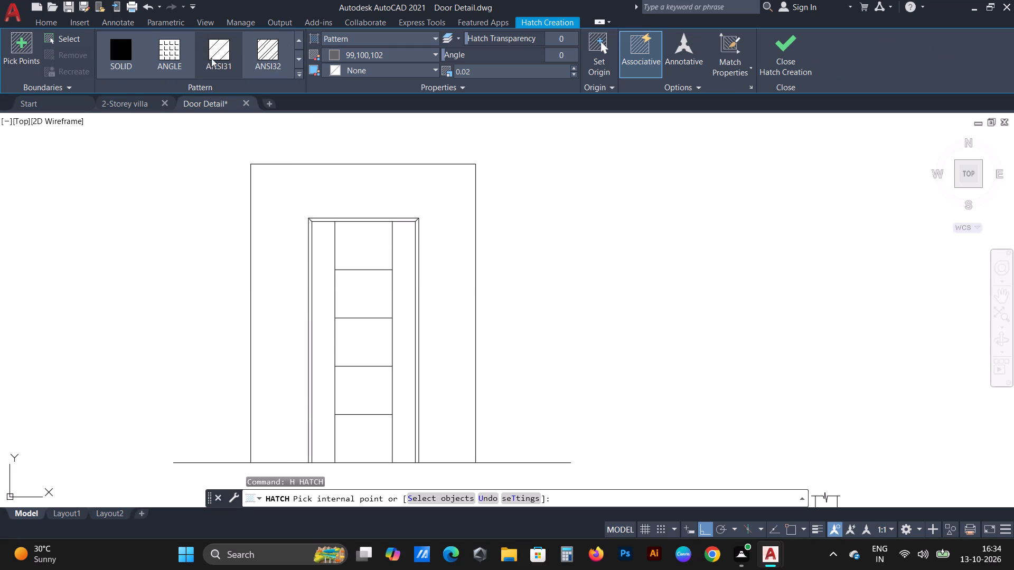
left_click(287, 193)
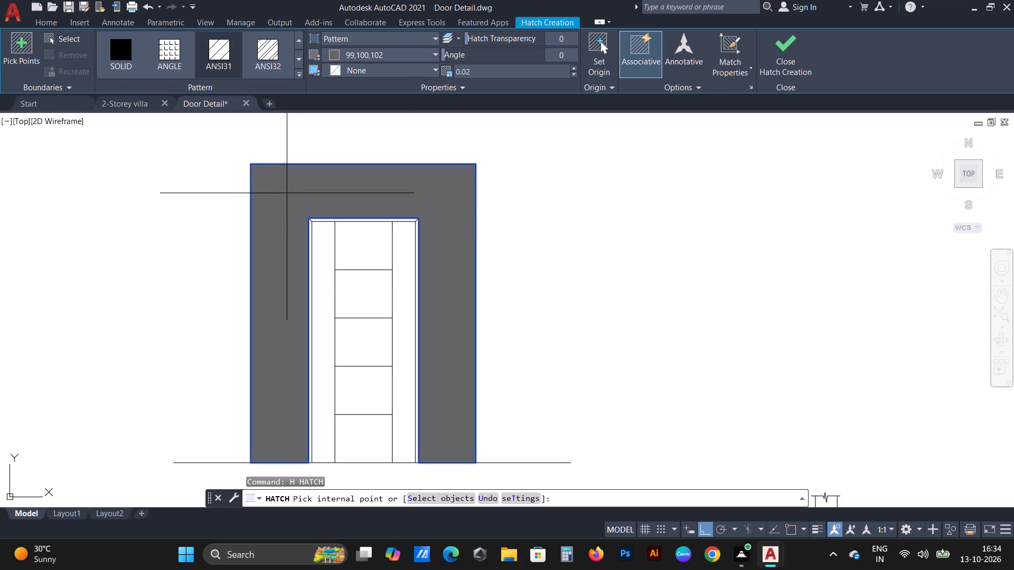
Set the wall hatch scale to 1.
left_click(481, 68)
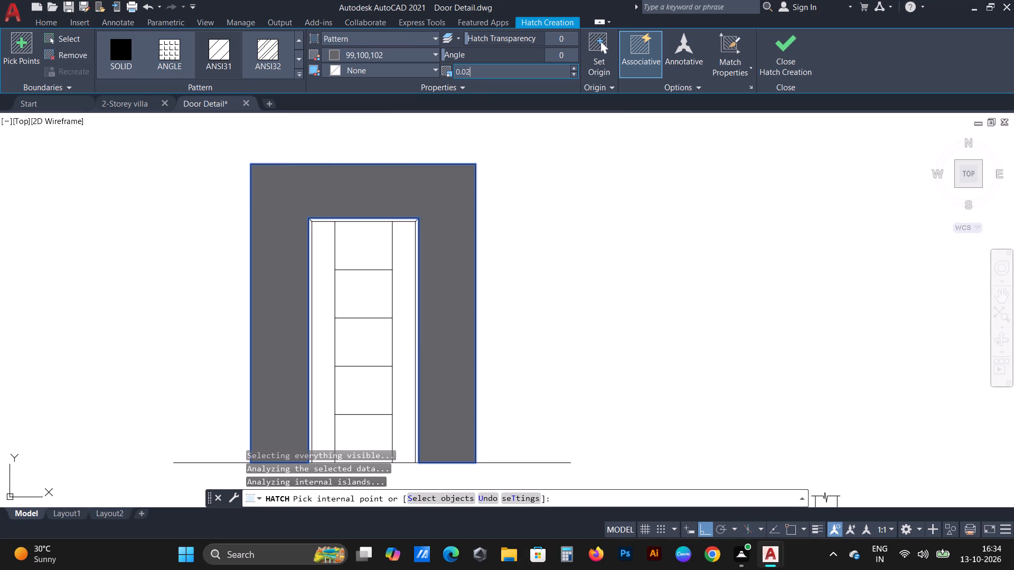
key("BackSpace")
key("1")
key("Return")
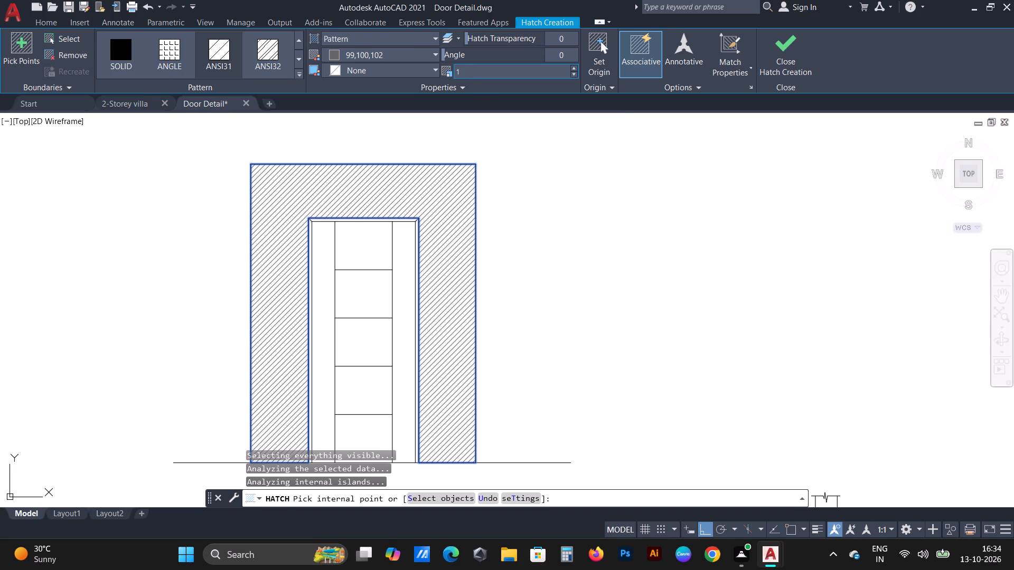
Set the wall hatch scale to 2 and finish the hatch.
left_click(484, 69)
key("BackSpace")
key("2")
key("Return")
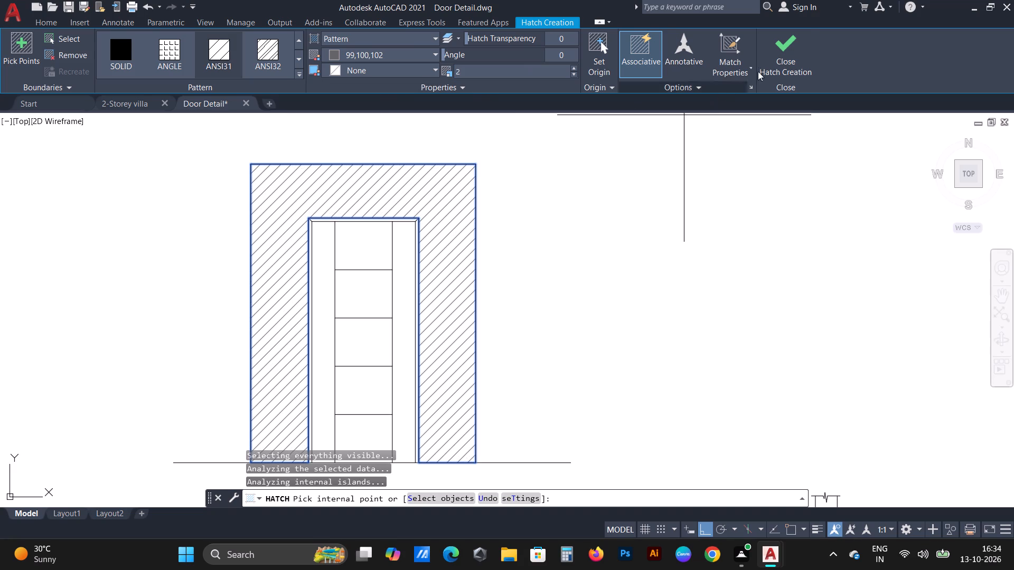
left_click(783, 56)
Start a new hatch and look through the full range of available patterns for one suited to the door.
scroll(491, 283, "down", 2)
scroll(469, 302, "up", 2)
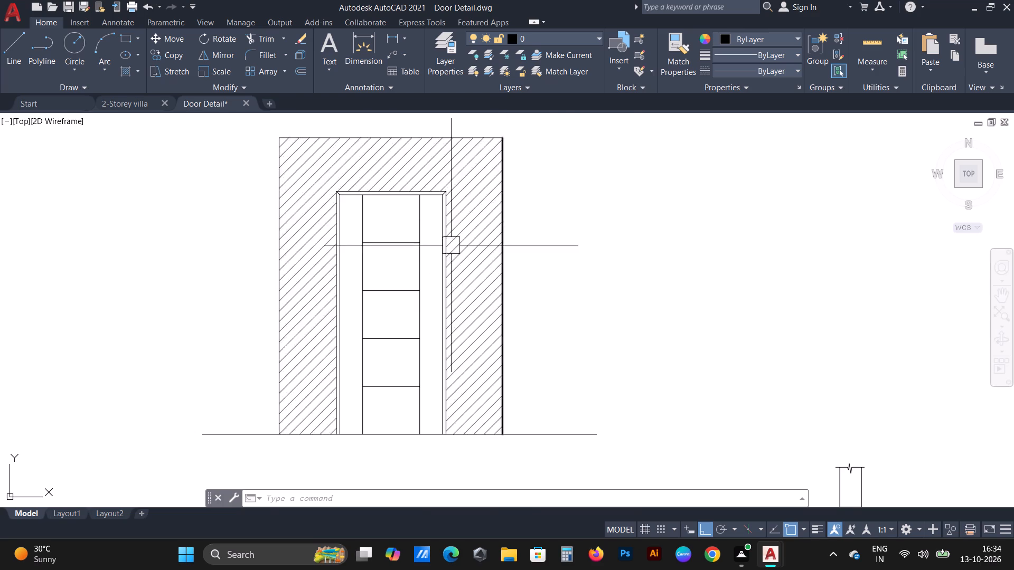
scroll(415, 270, "up", 2)
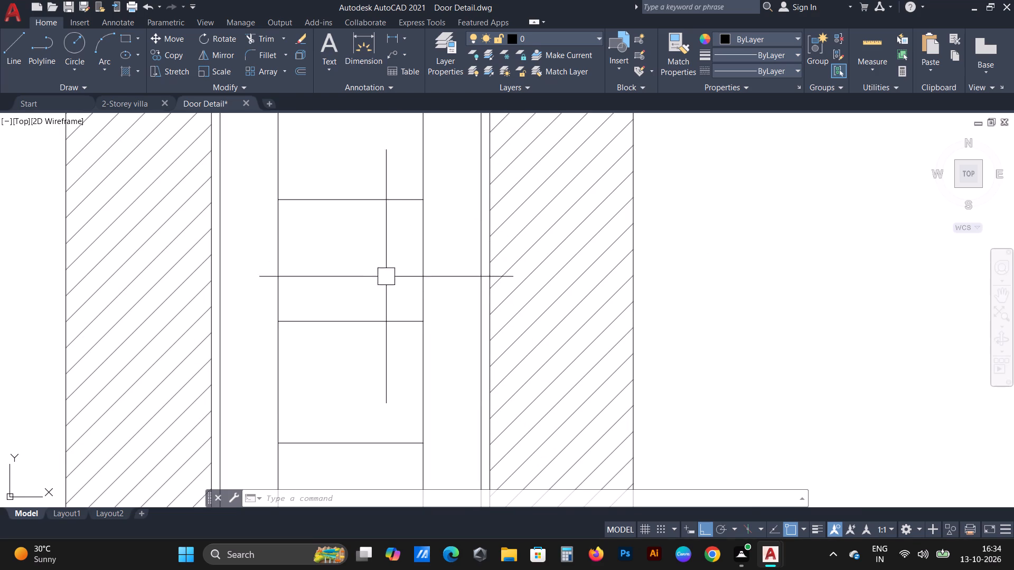
scroll(382, 283, "up", 1)
scroll(318, 239, "down", 4)
middle_click_drag(307, 243, 315, 284)
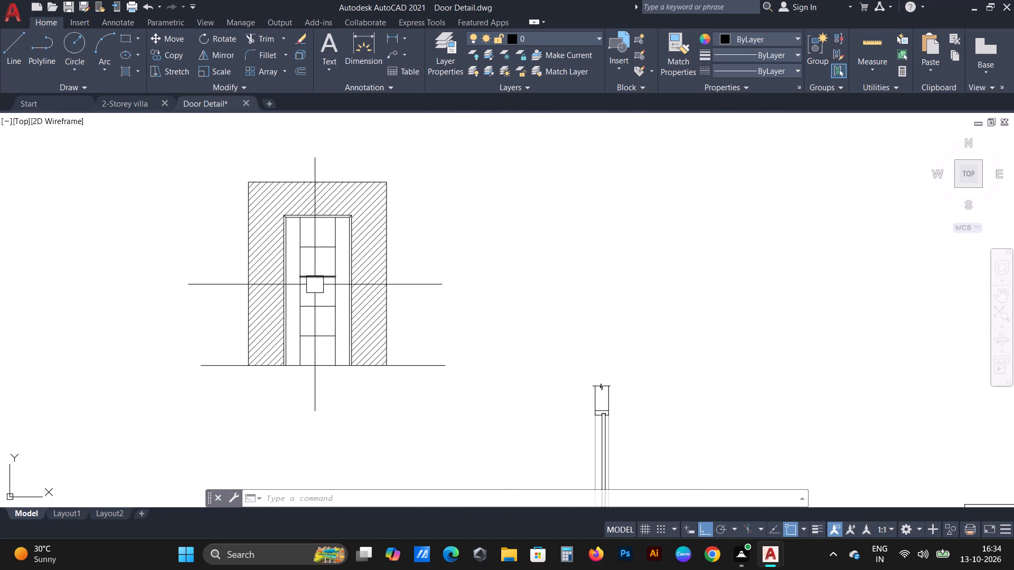
type("h")
key("space")
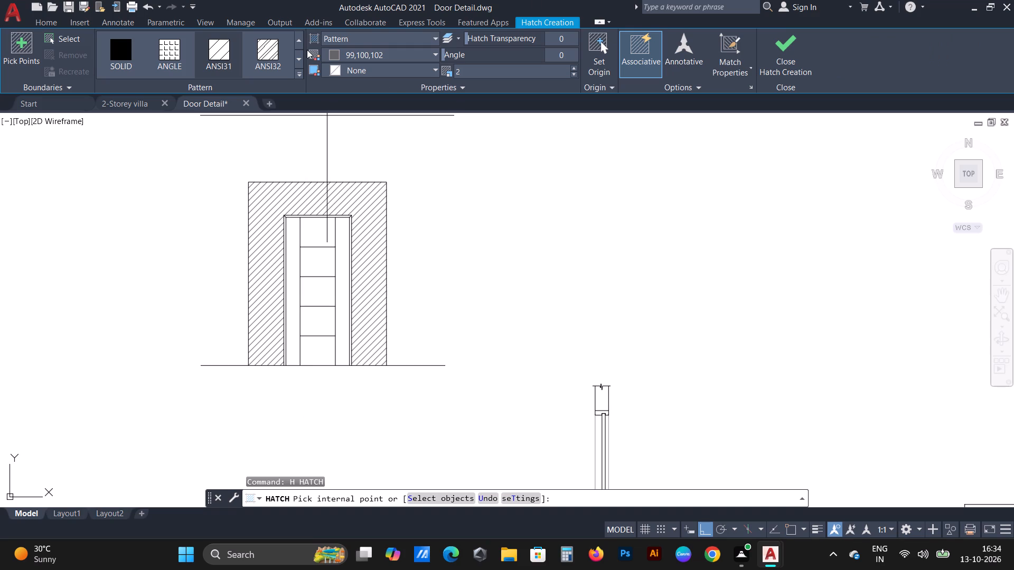
left_click(302, 73)
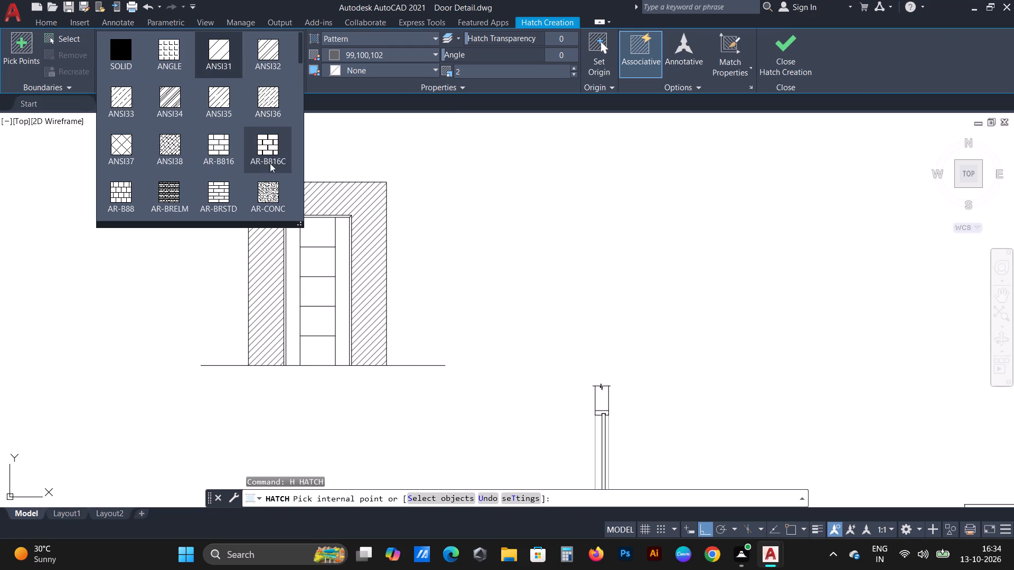
scroll(239, 80, "down", 4)
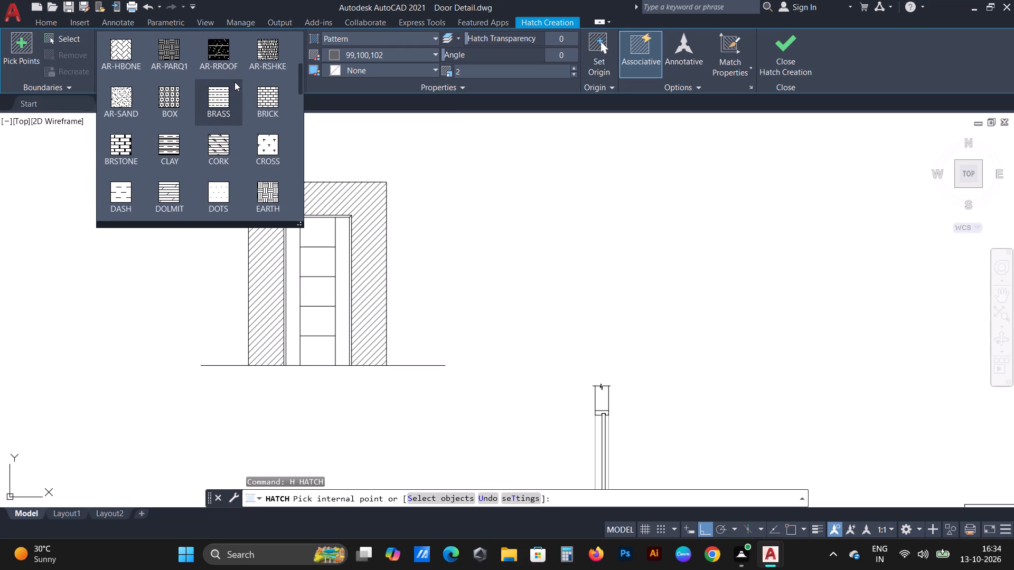
scroll(234, 82, "down", 5)
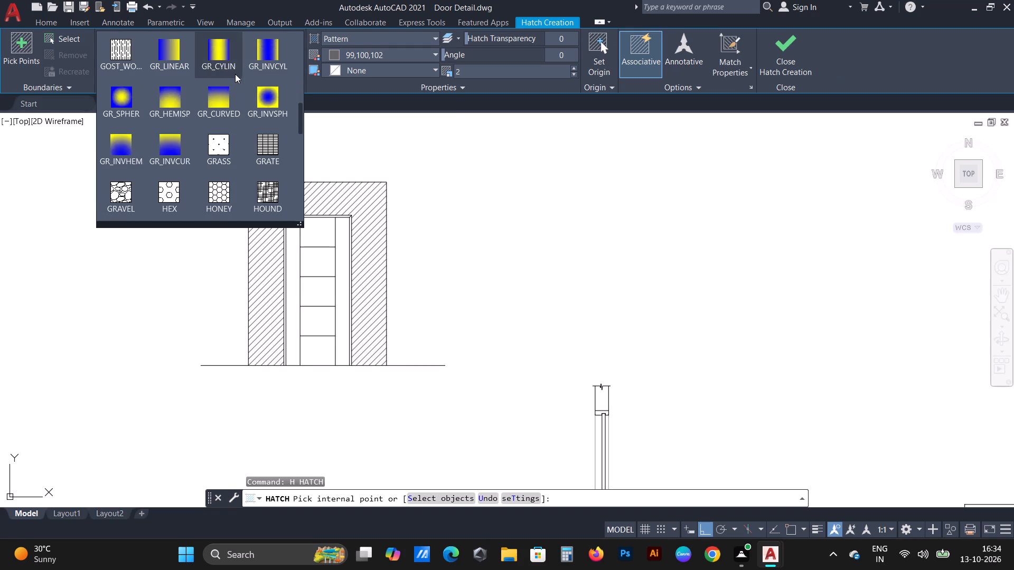
scroll(236, 73, "down", 5)
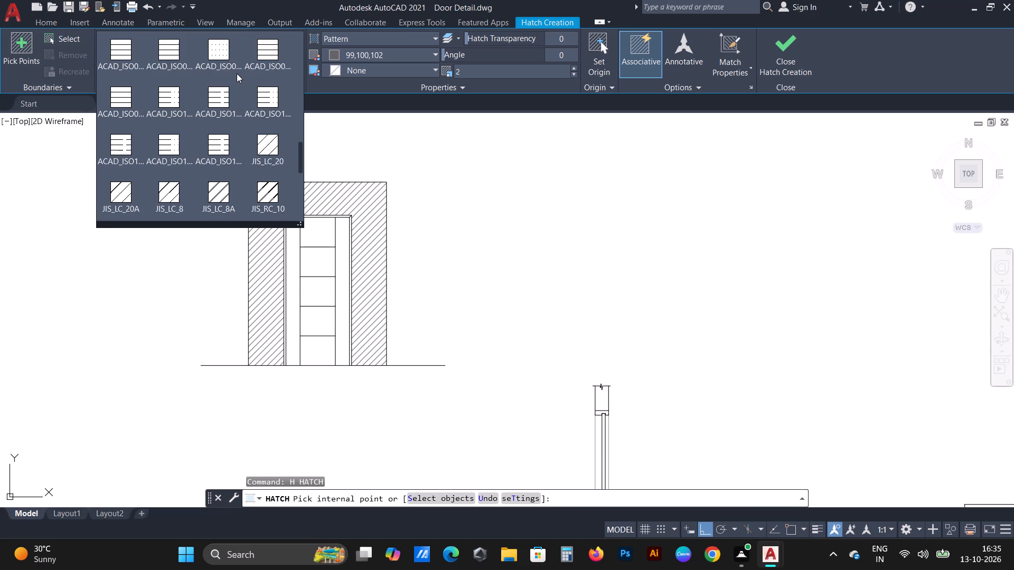
scroll(237, 73, "down", 9)
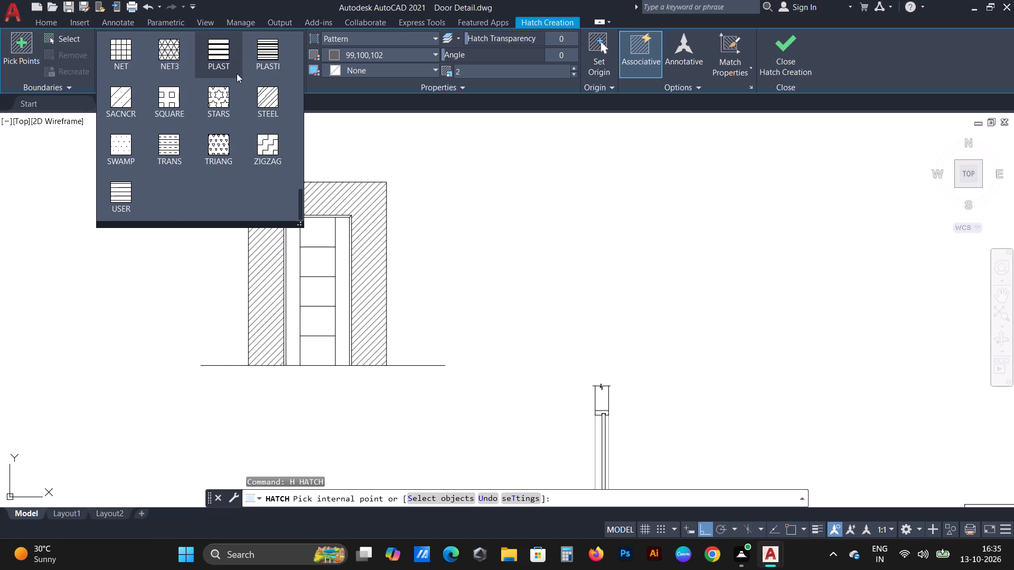
scroll(237, 73, "down", 3)
scroll(237, 73, "up", 3)
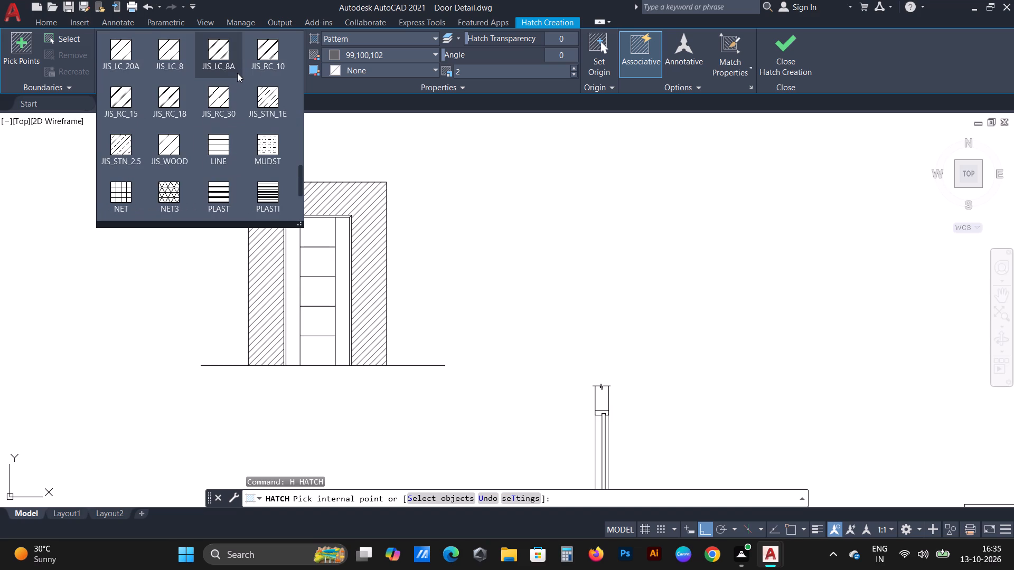
scroll(237, 73, "up", 5)
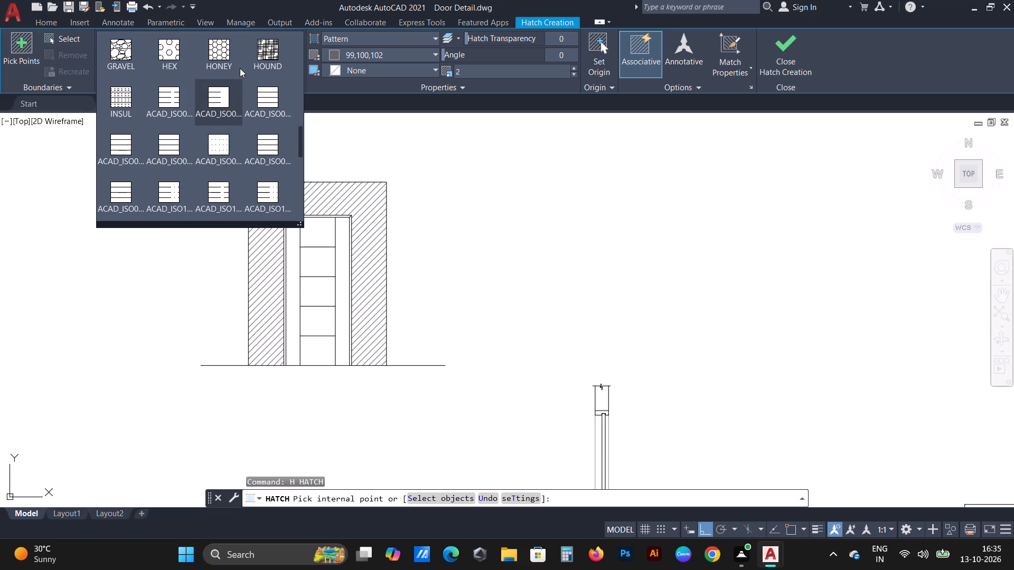
scroll(240, 68, "up", 2)
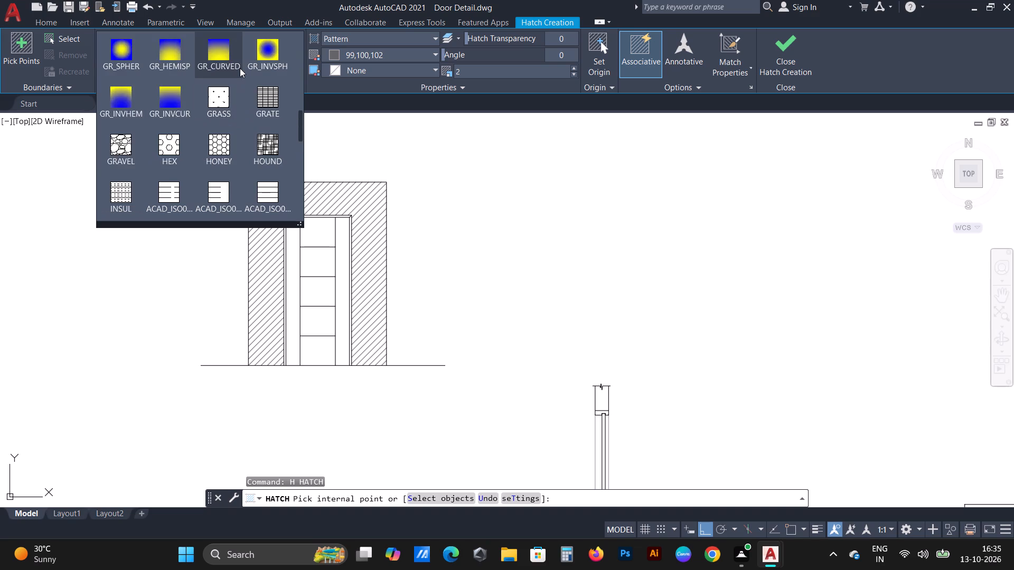
scroll(240, 68, "up", 4)
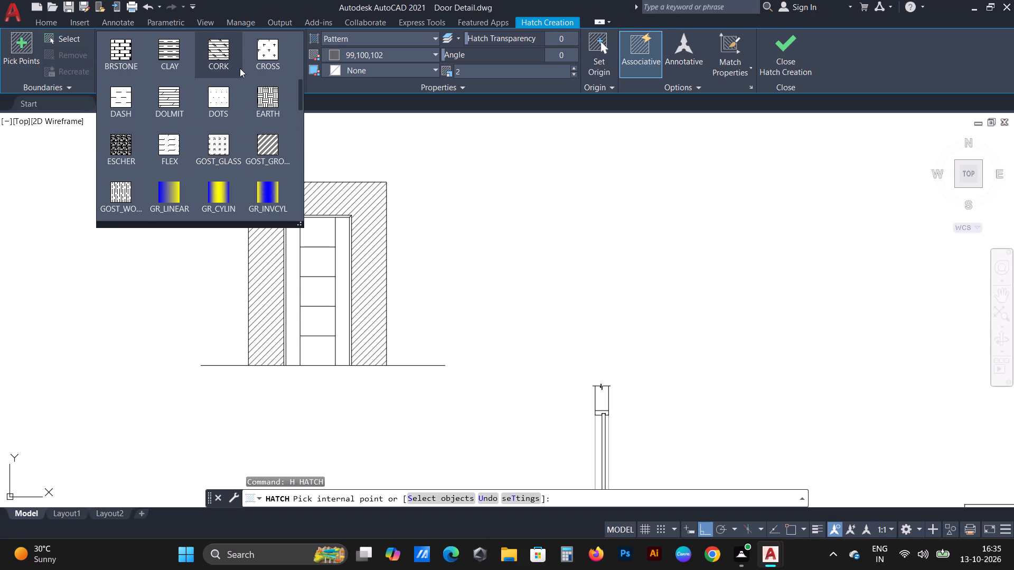
scroll(240, 68, "up", 2)
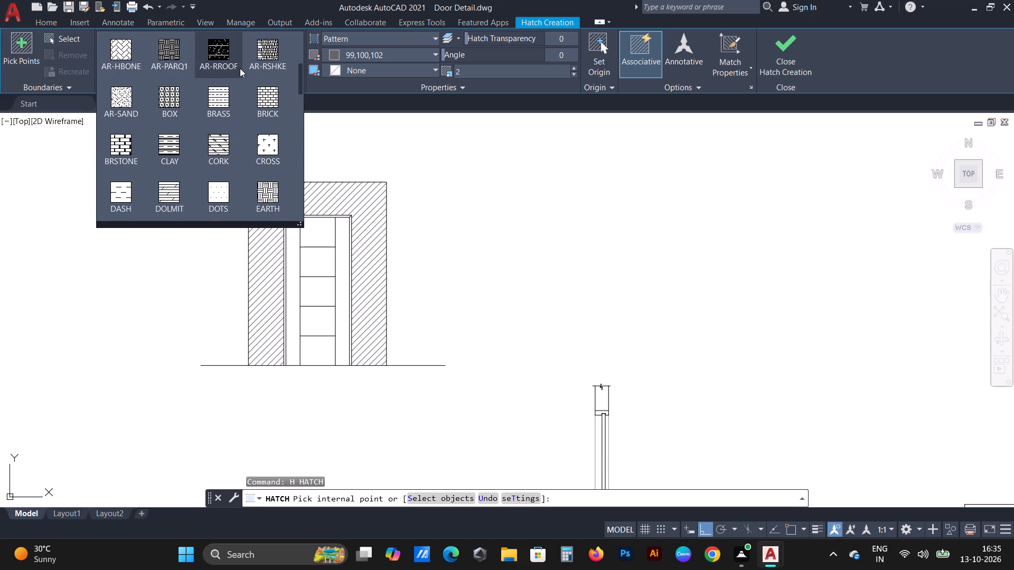
scroll(240, 68, "up", 2)
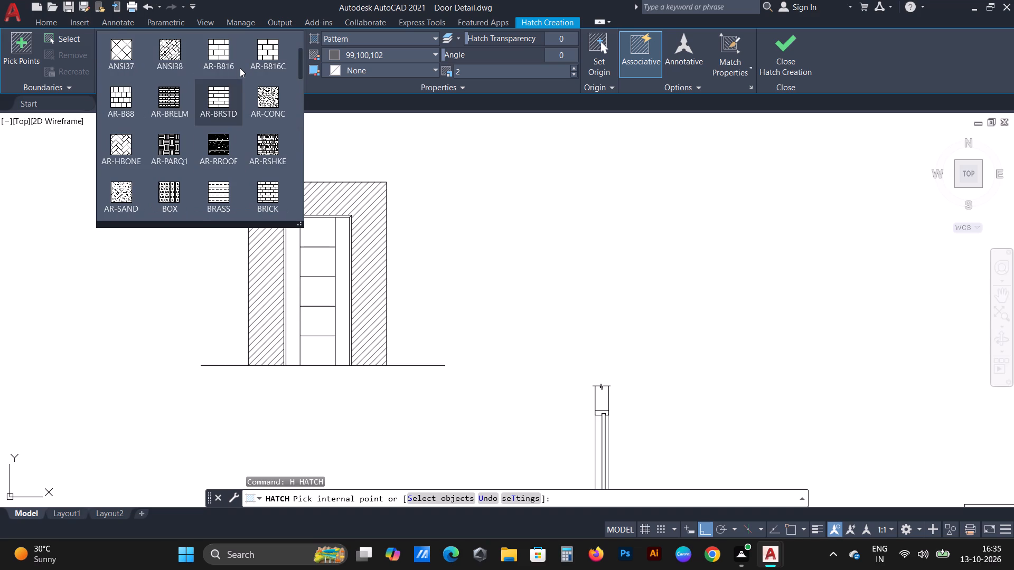
scroll(240, 66, "up", 2)
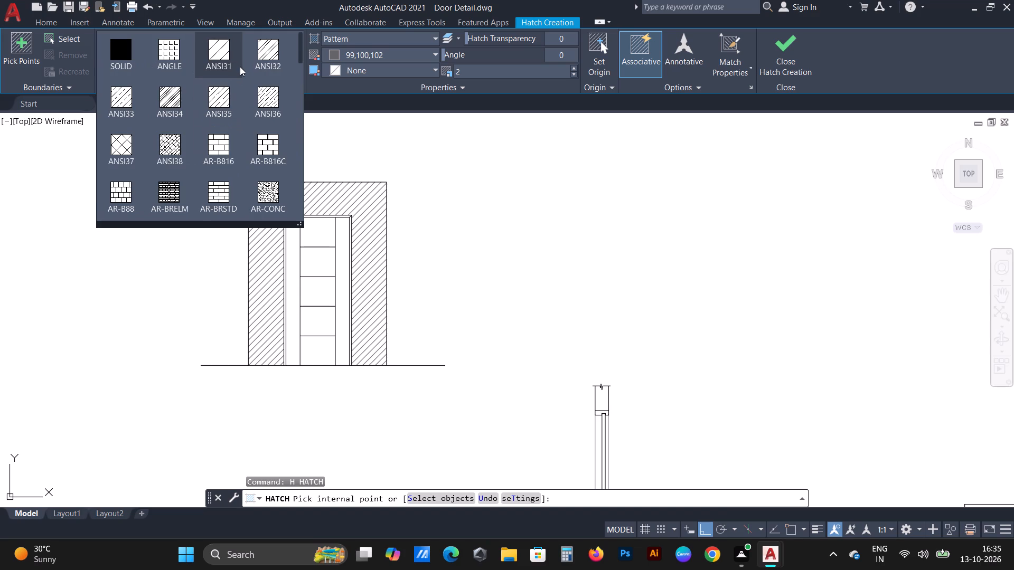
scroll(240, 66, "up", 3)
scroll(240, 66, "down", 1)
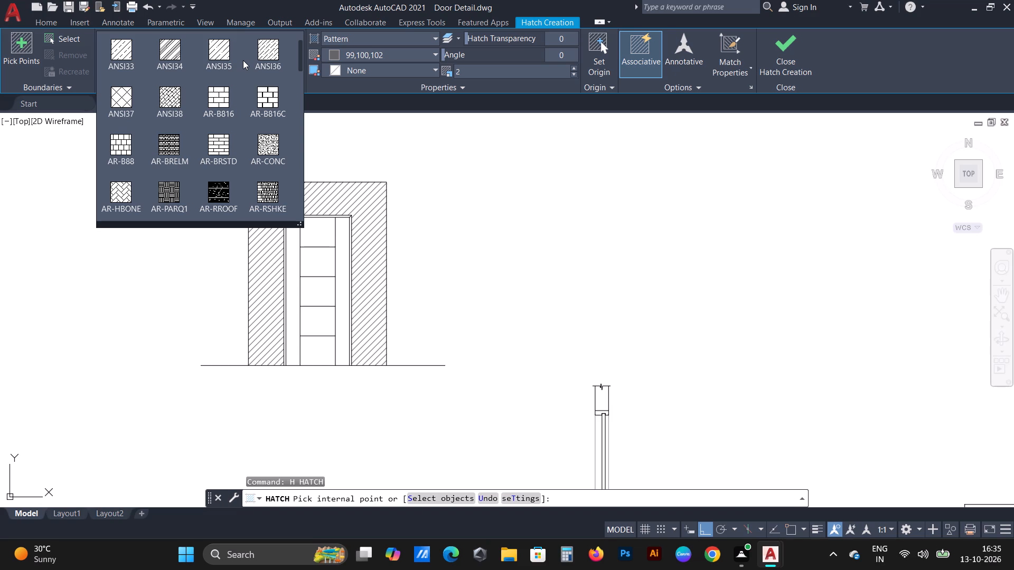
key("Escape")
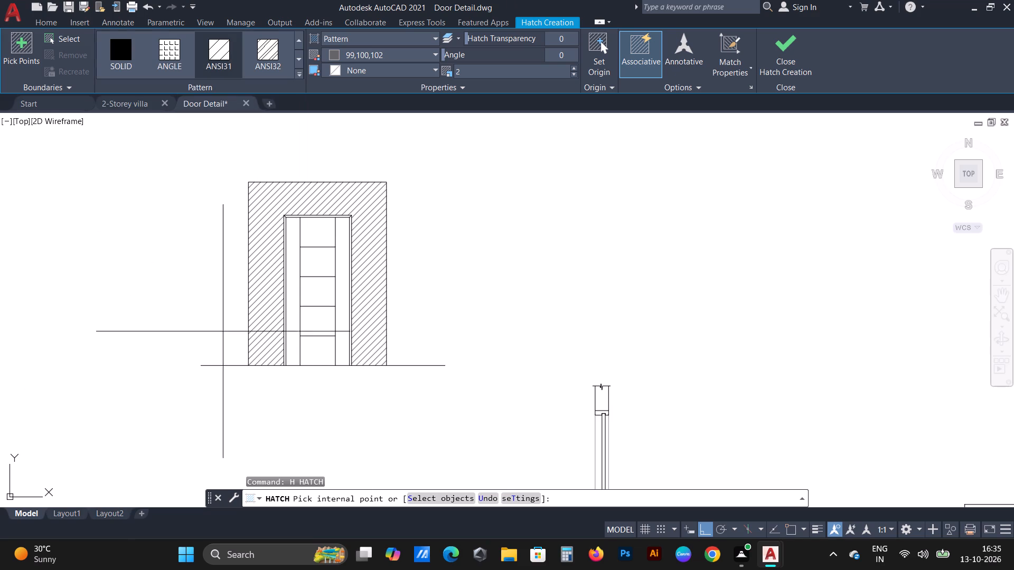
End the hatch command without a new hatch and delete the large empty rectangle beside the door section.
middle_click_drag(278, 370, 175, 369)
scroll(325, 267, "down", 2)
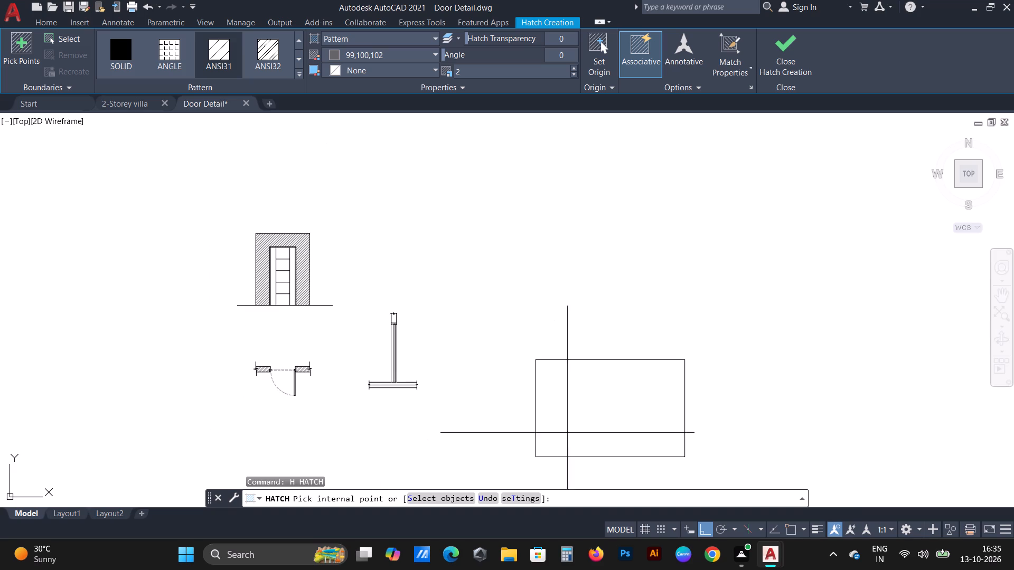
scroll(599, 453, "up", 1)
left_click(754, 422)
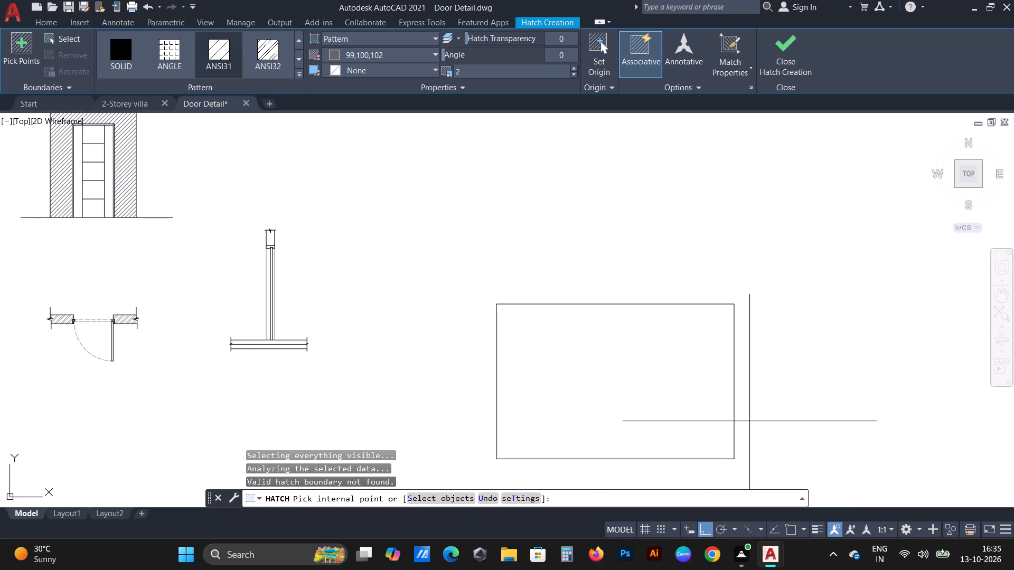
left_click(775, 60)
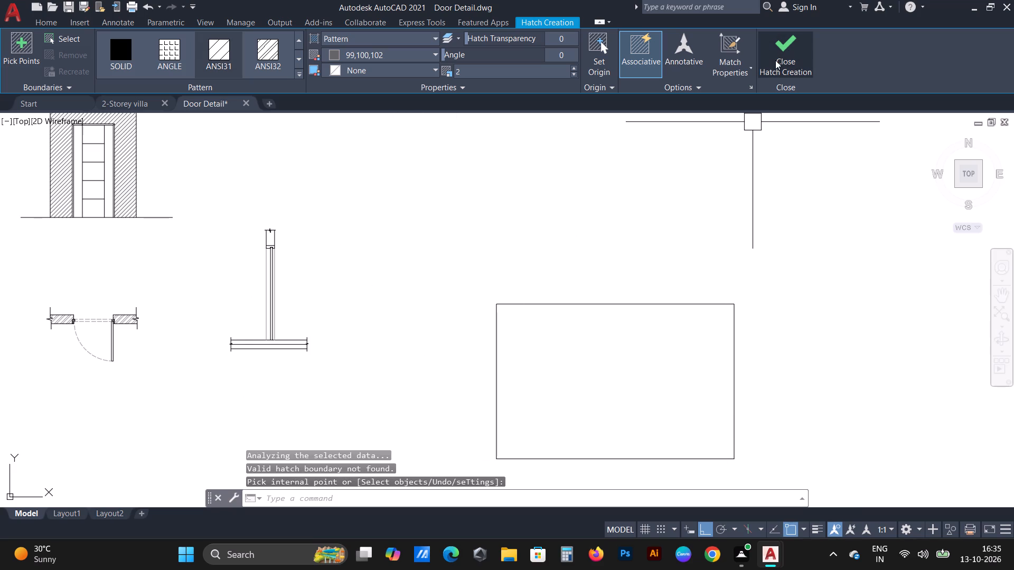
left_click_drag(769, 455, 760, 452)
left_click(496, 272)
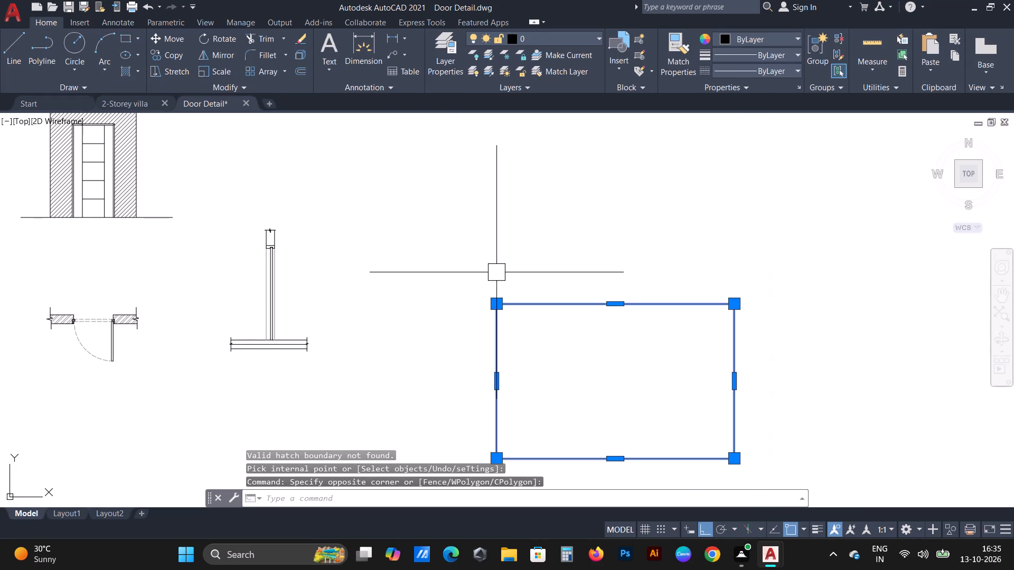
key("Delete")
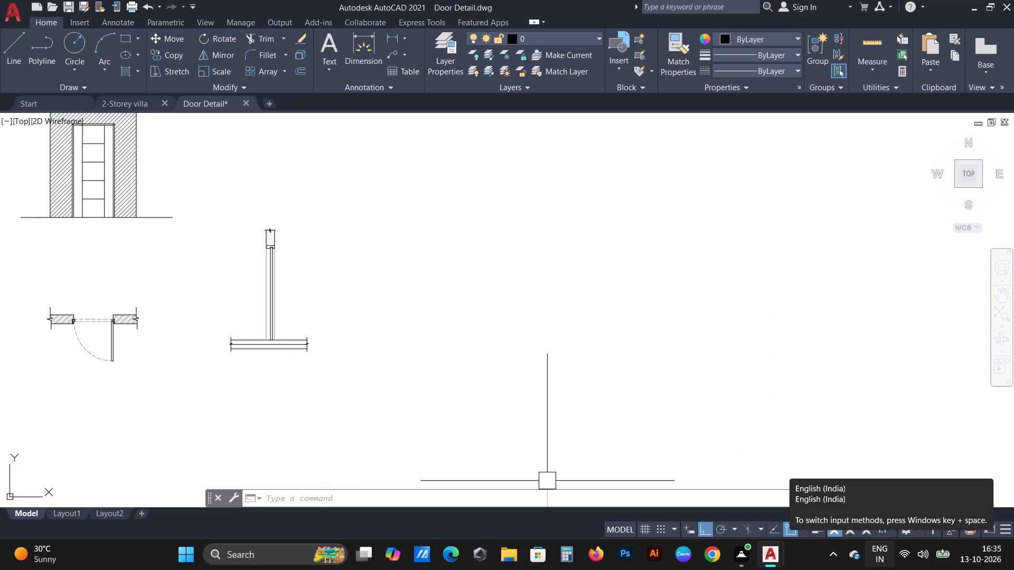
scroll(292, 322, "down", 1)
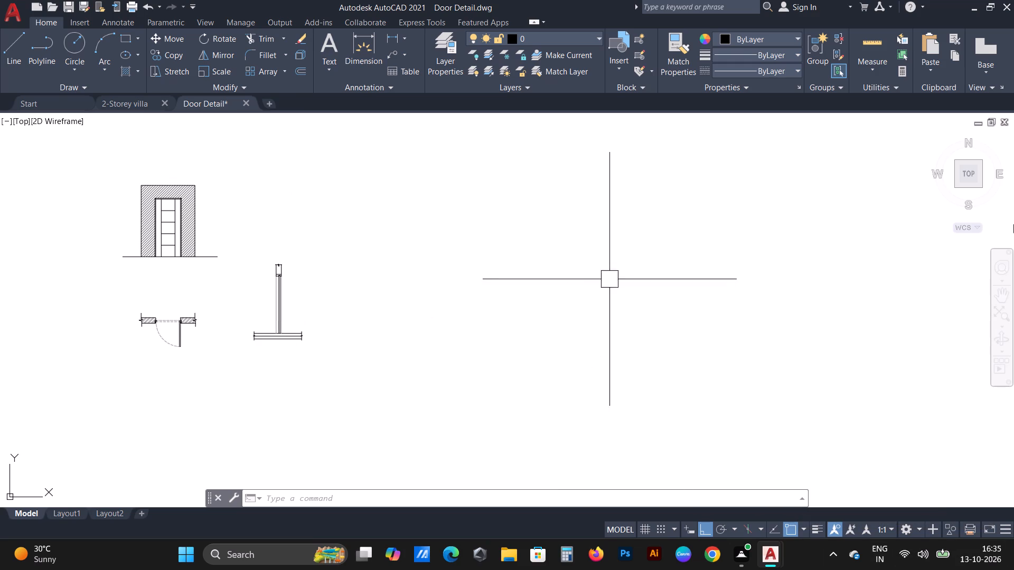
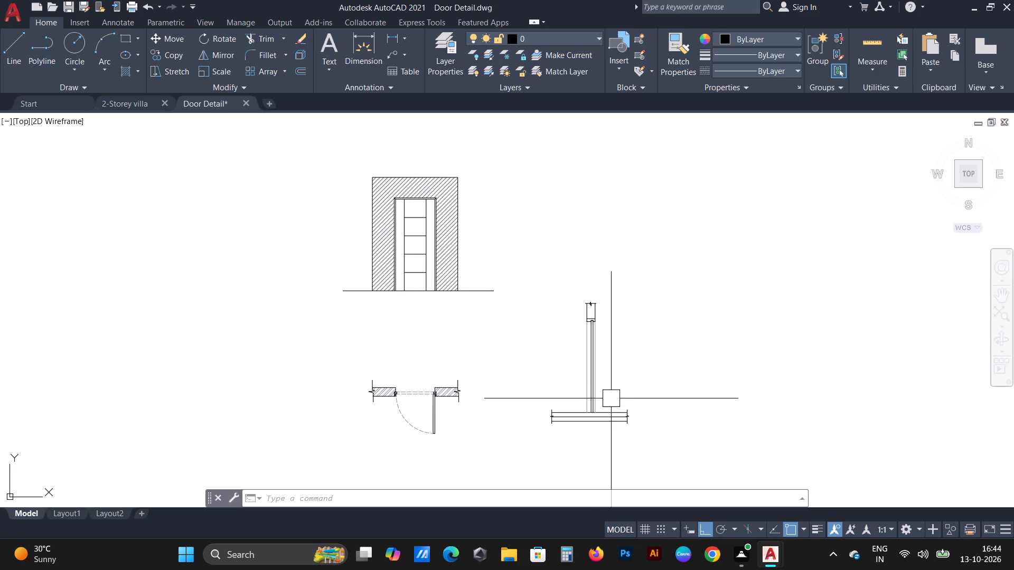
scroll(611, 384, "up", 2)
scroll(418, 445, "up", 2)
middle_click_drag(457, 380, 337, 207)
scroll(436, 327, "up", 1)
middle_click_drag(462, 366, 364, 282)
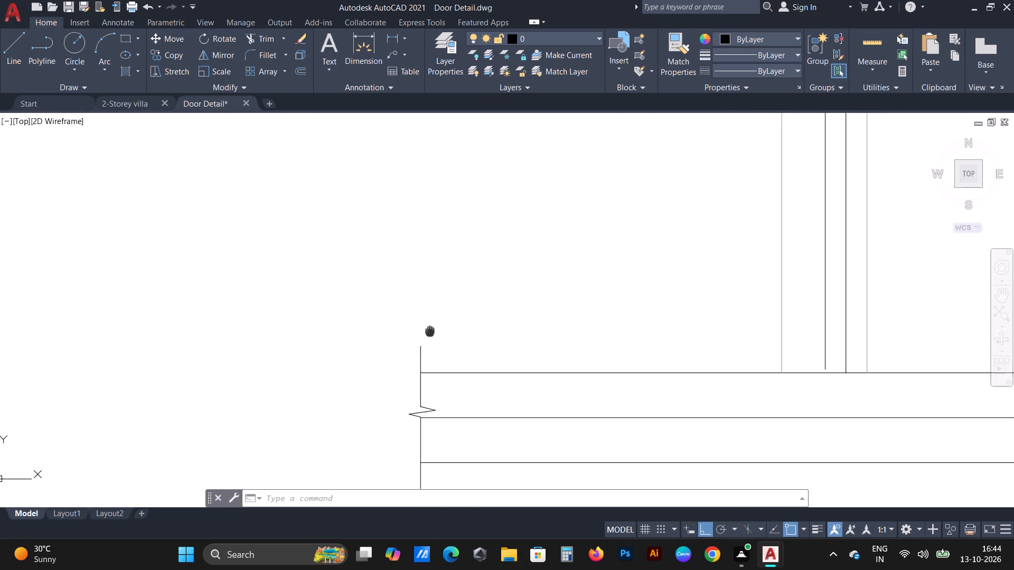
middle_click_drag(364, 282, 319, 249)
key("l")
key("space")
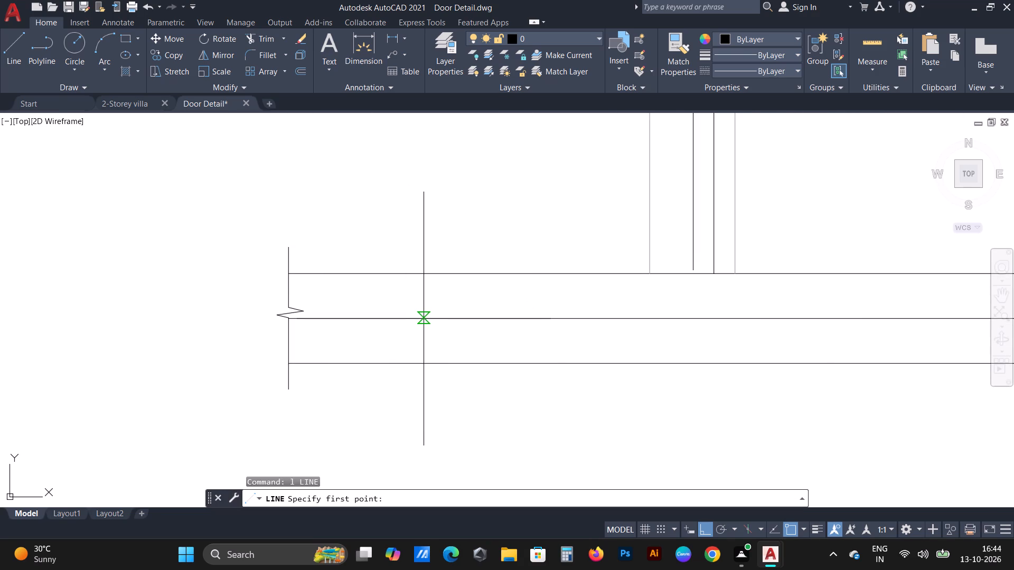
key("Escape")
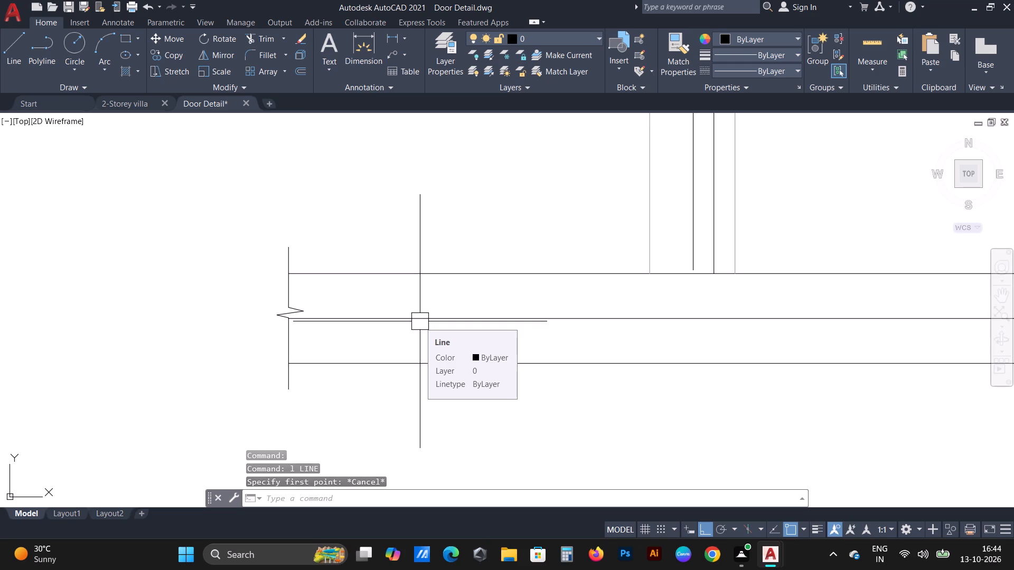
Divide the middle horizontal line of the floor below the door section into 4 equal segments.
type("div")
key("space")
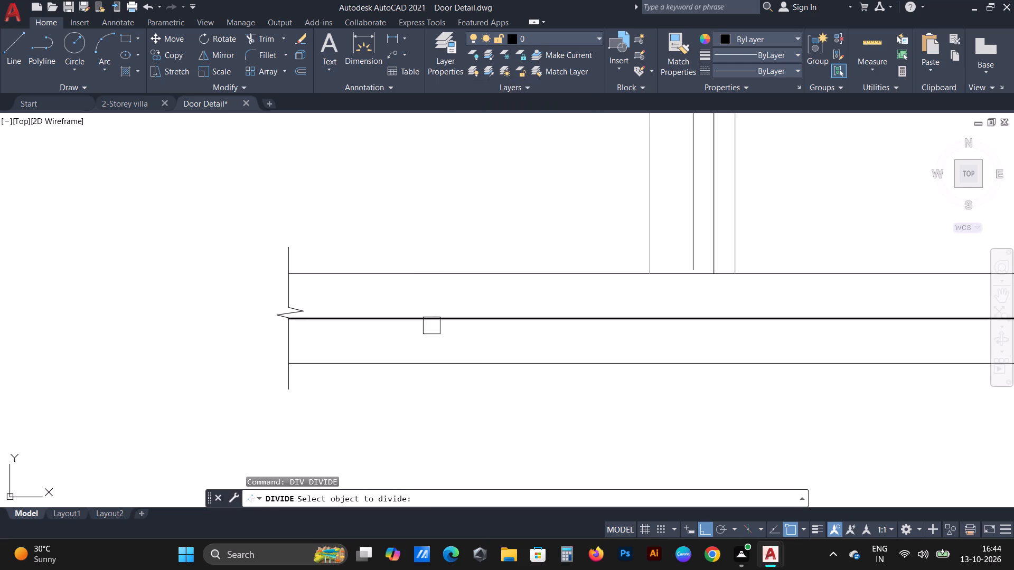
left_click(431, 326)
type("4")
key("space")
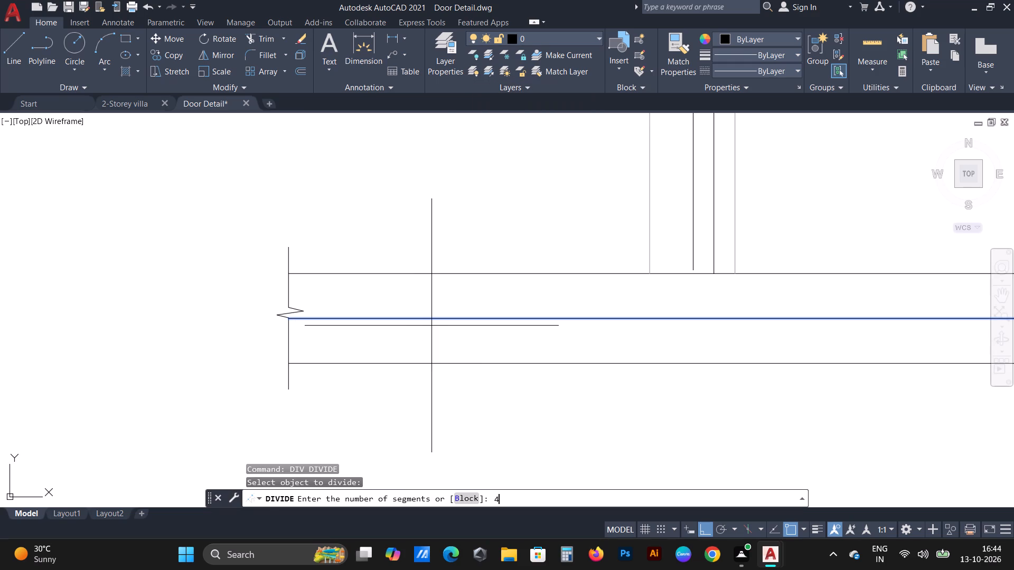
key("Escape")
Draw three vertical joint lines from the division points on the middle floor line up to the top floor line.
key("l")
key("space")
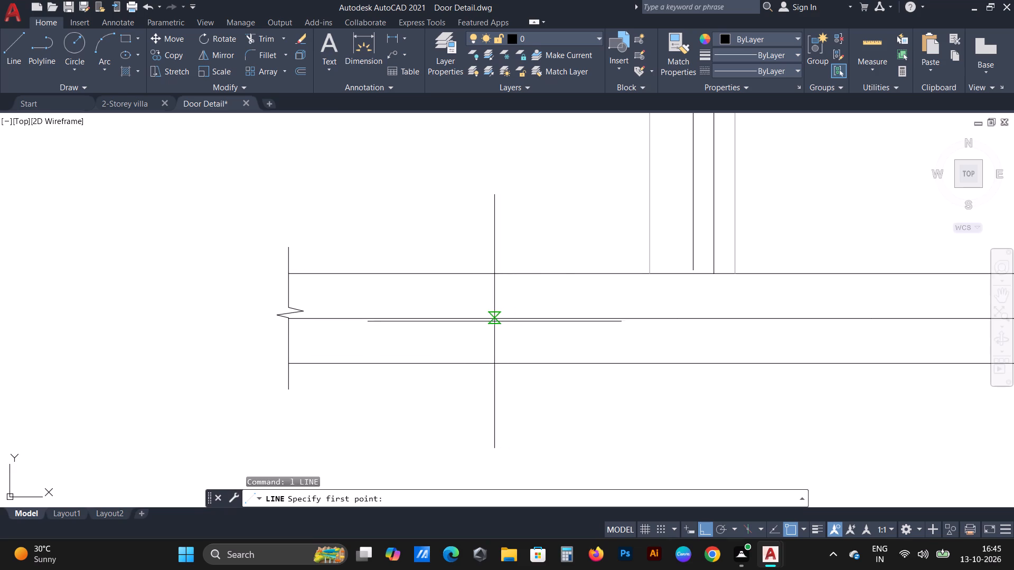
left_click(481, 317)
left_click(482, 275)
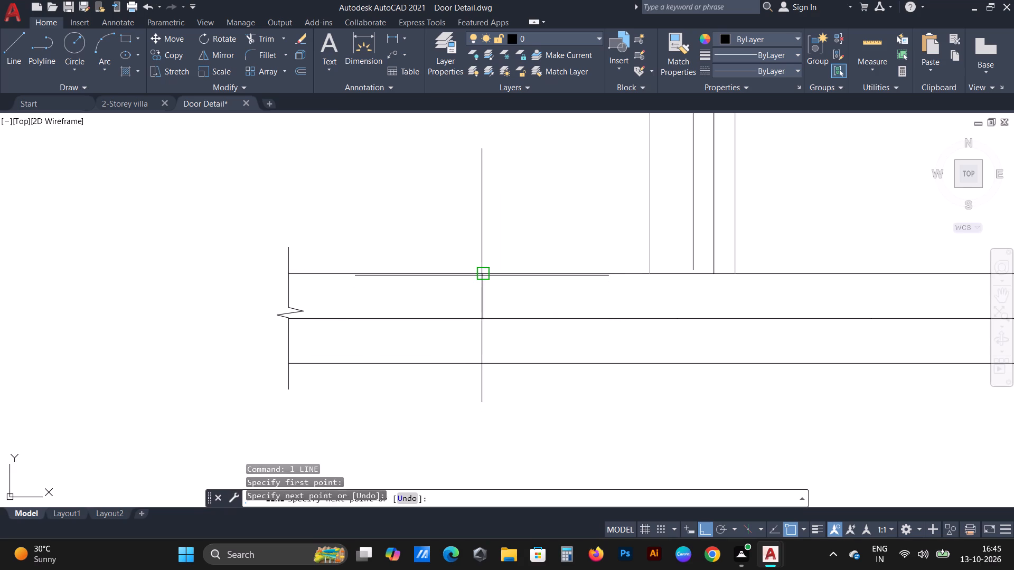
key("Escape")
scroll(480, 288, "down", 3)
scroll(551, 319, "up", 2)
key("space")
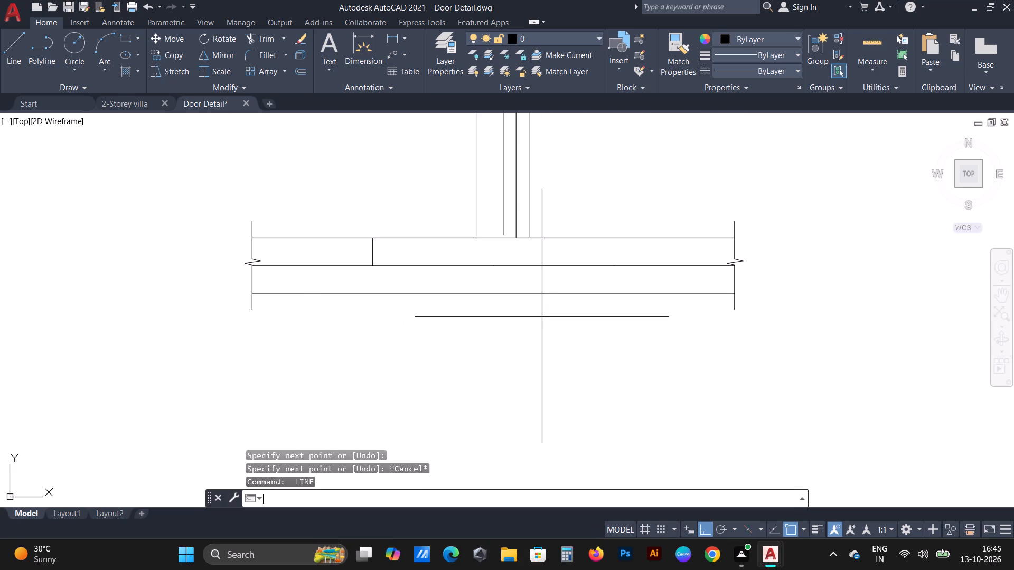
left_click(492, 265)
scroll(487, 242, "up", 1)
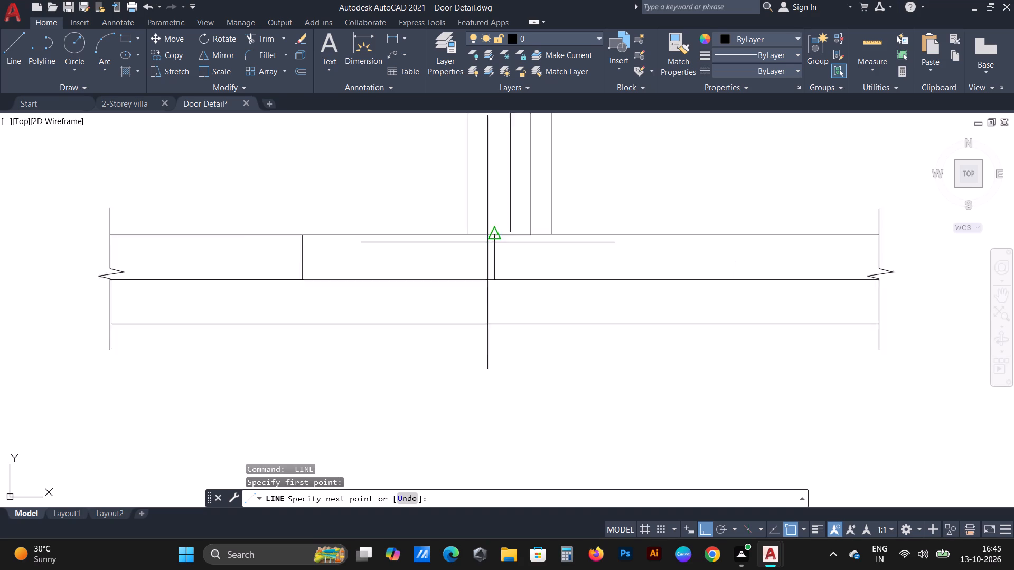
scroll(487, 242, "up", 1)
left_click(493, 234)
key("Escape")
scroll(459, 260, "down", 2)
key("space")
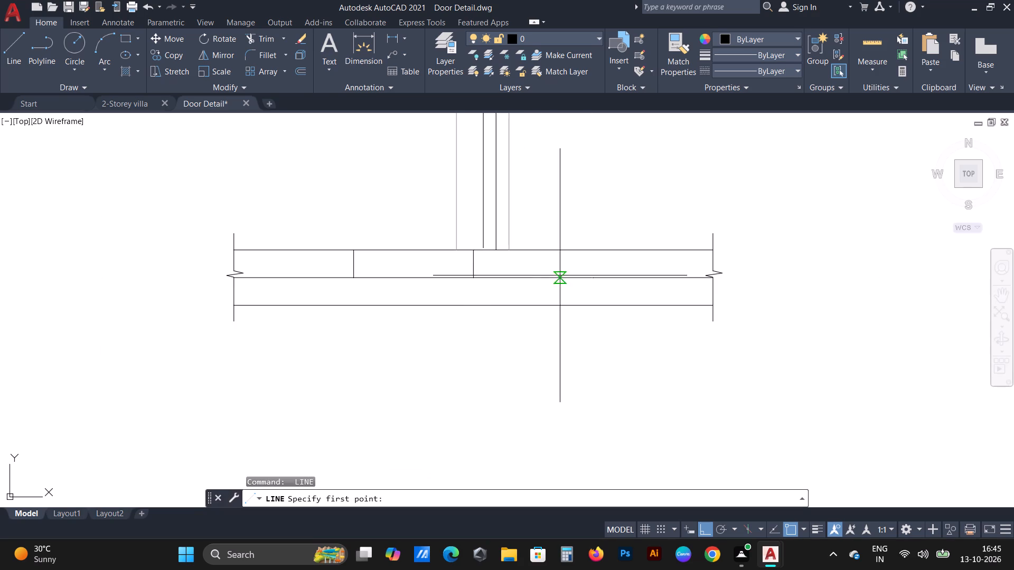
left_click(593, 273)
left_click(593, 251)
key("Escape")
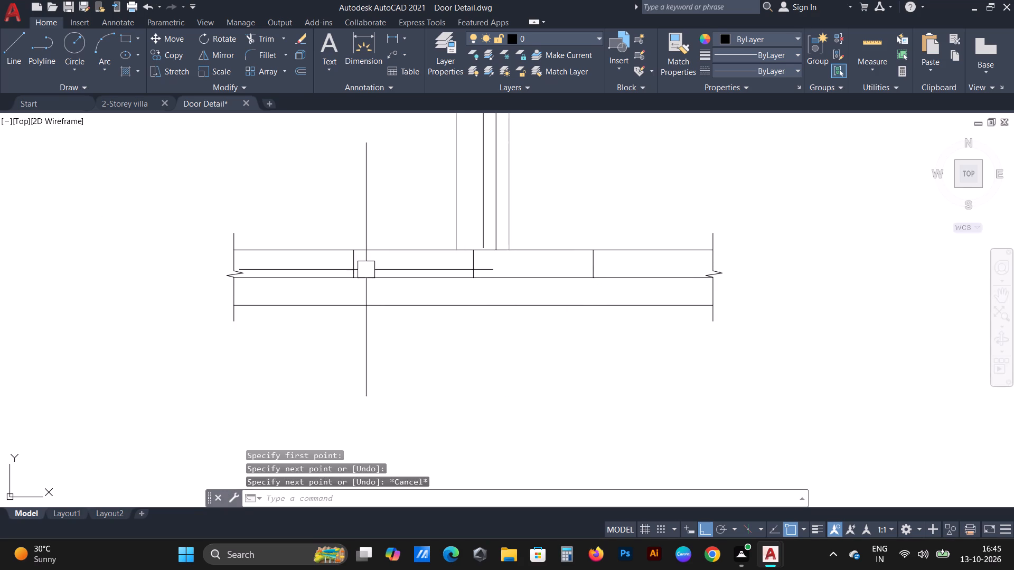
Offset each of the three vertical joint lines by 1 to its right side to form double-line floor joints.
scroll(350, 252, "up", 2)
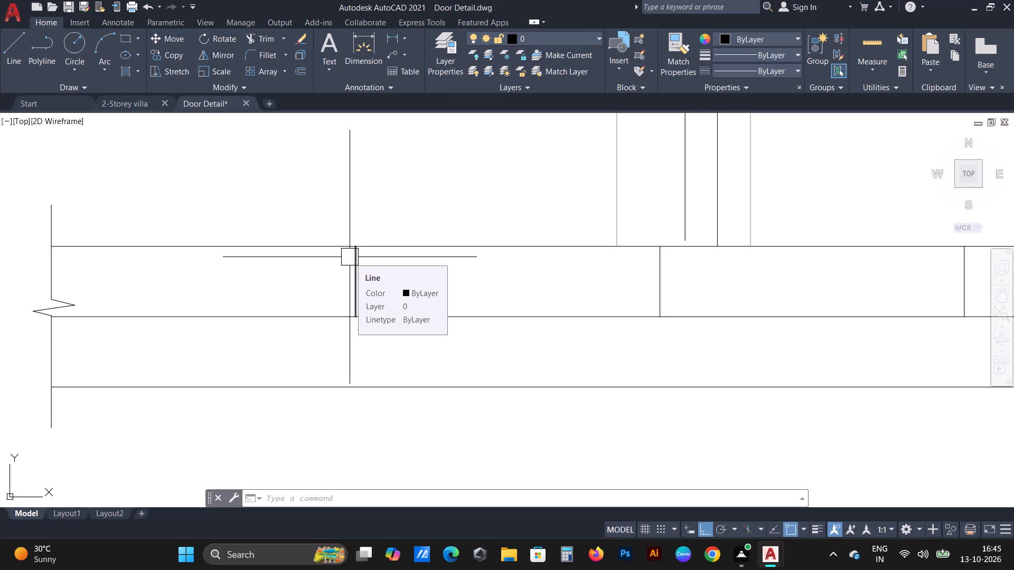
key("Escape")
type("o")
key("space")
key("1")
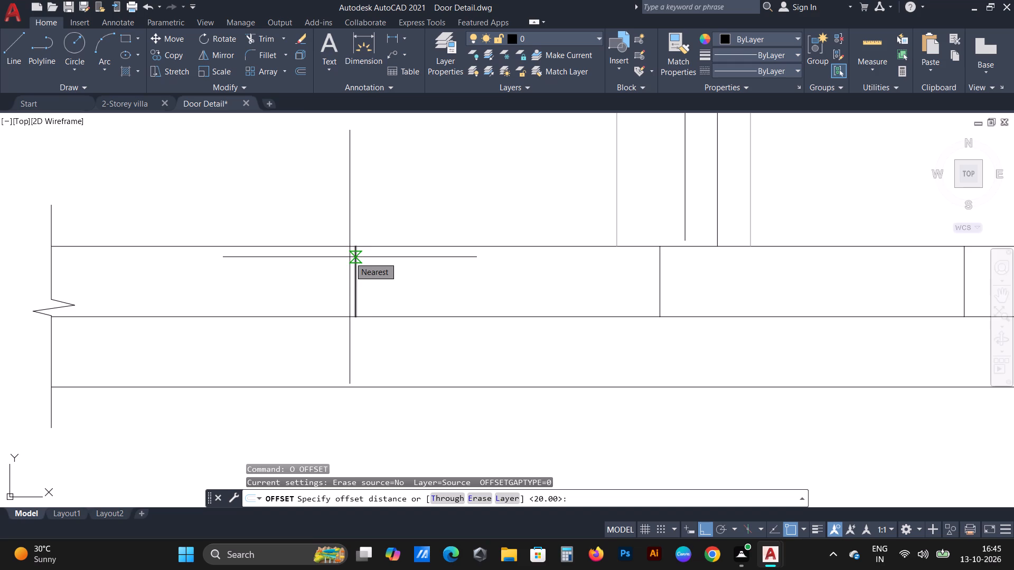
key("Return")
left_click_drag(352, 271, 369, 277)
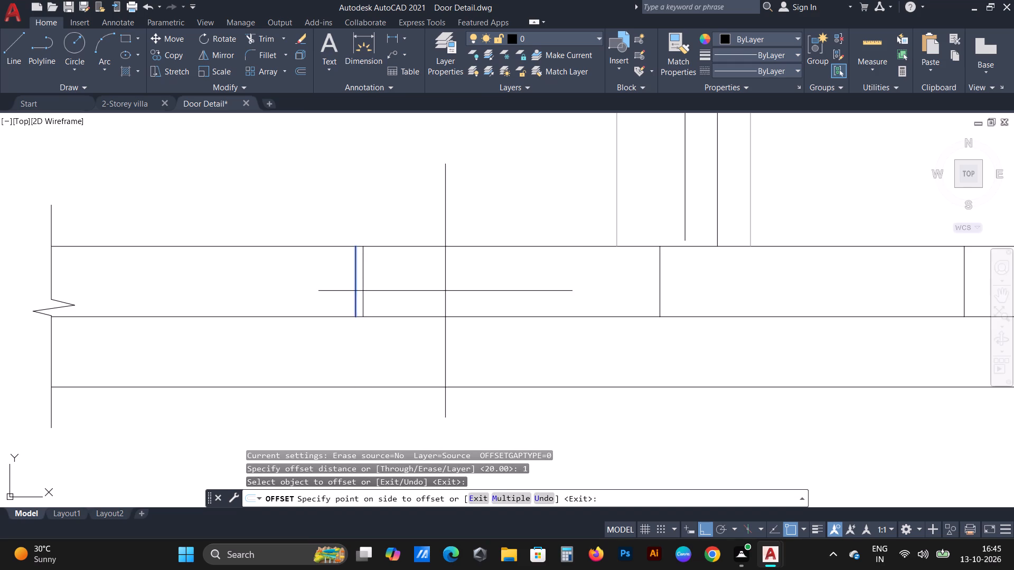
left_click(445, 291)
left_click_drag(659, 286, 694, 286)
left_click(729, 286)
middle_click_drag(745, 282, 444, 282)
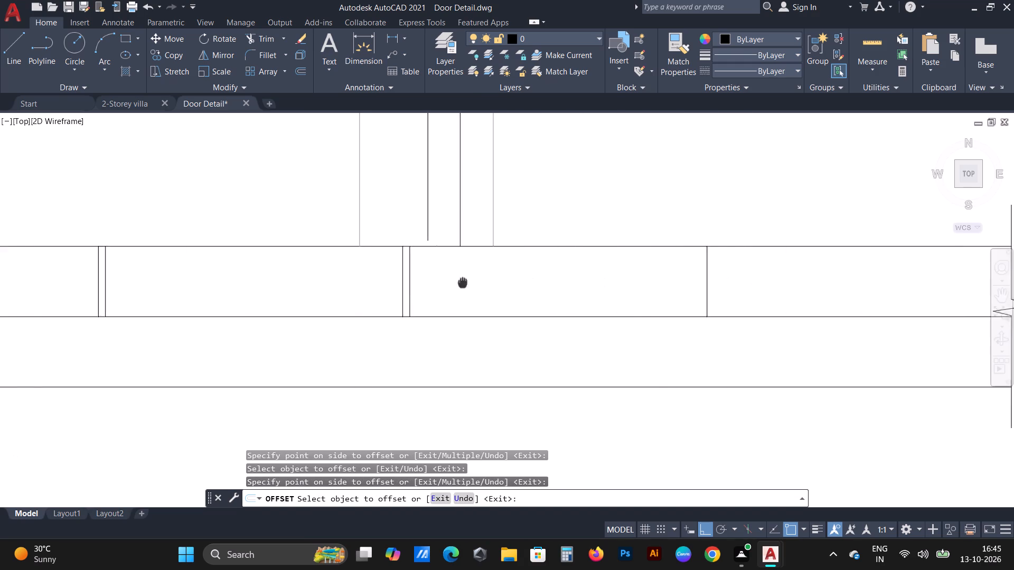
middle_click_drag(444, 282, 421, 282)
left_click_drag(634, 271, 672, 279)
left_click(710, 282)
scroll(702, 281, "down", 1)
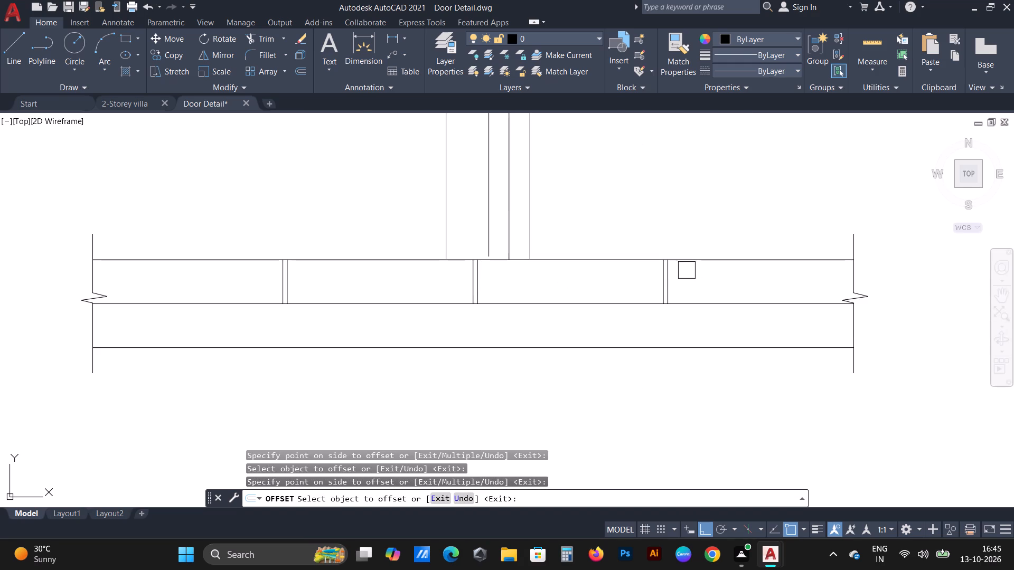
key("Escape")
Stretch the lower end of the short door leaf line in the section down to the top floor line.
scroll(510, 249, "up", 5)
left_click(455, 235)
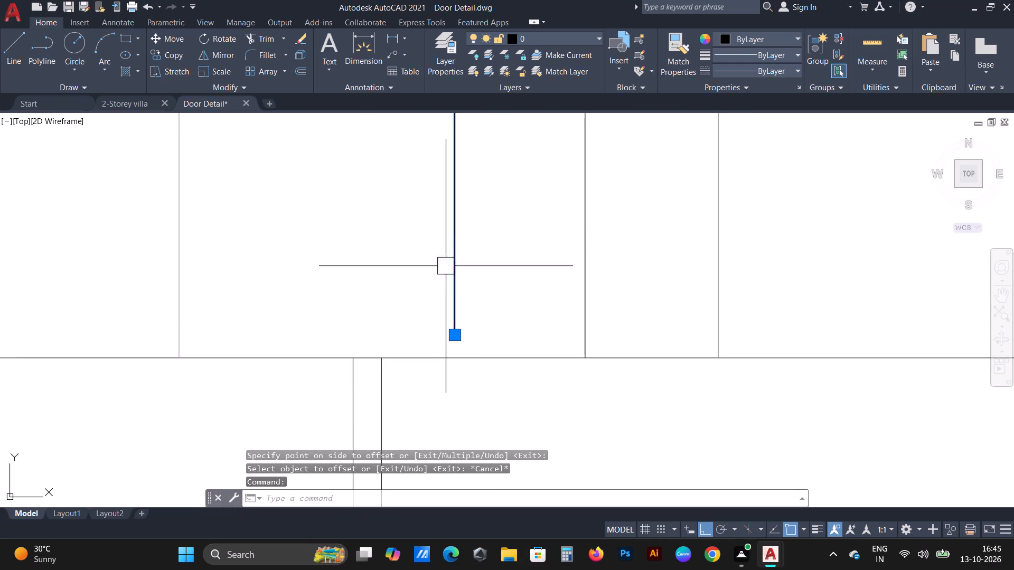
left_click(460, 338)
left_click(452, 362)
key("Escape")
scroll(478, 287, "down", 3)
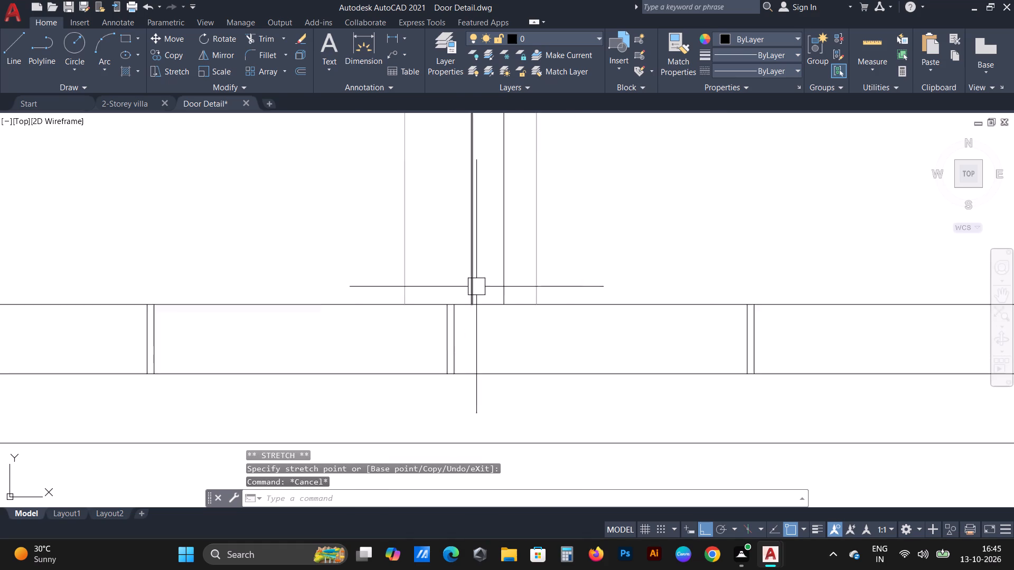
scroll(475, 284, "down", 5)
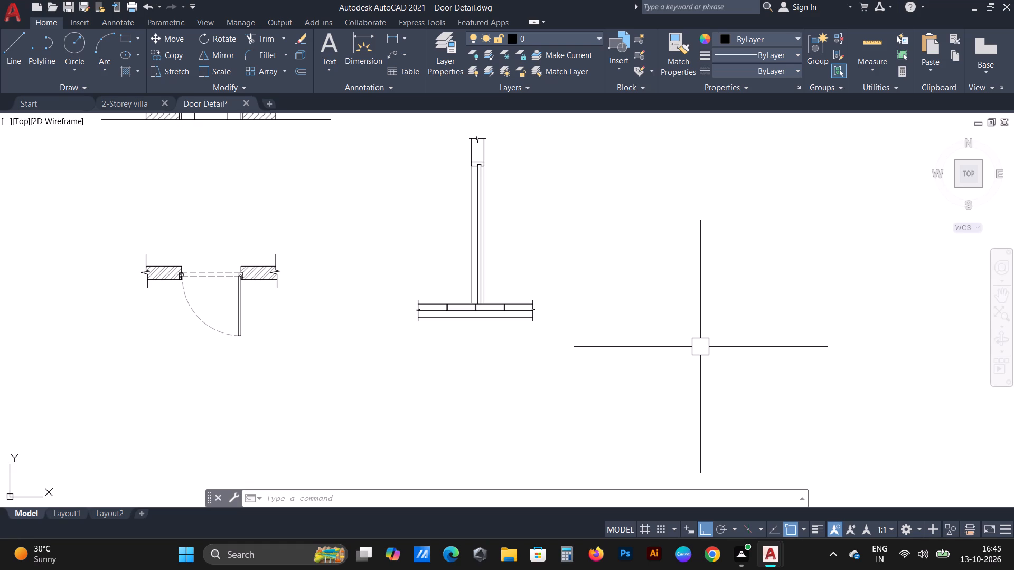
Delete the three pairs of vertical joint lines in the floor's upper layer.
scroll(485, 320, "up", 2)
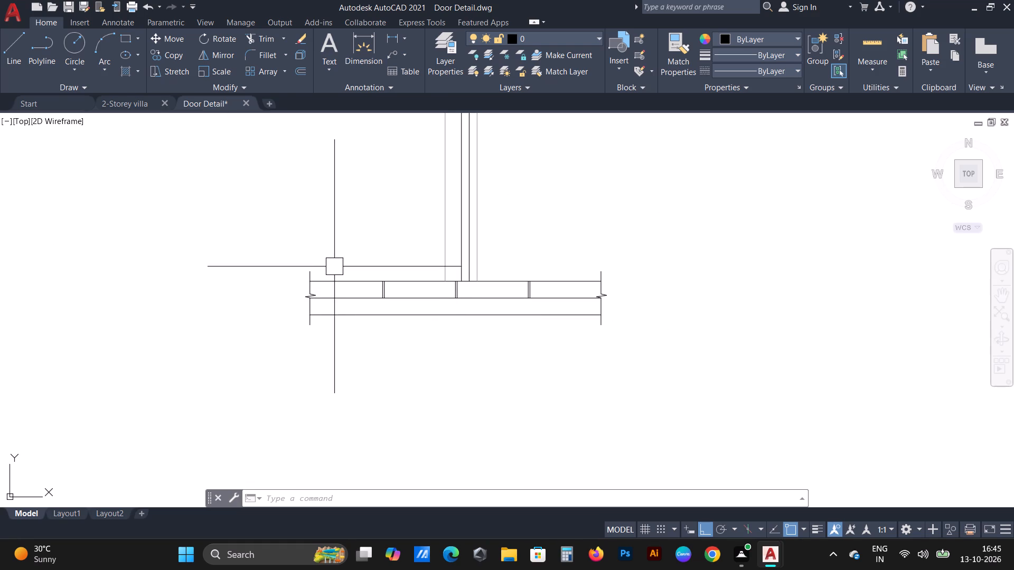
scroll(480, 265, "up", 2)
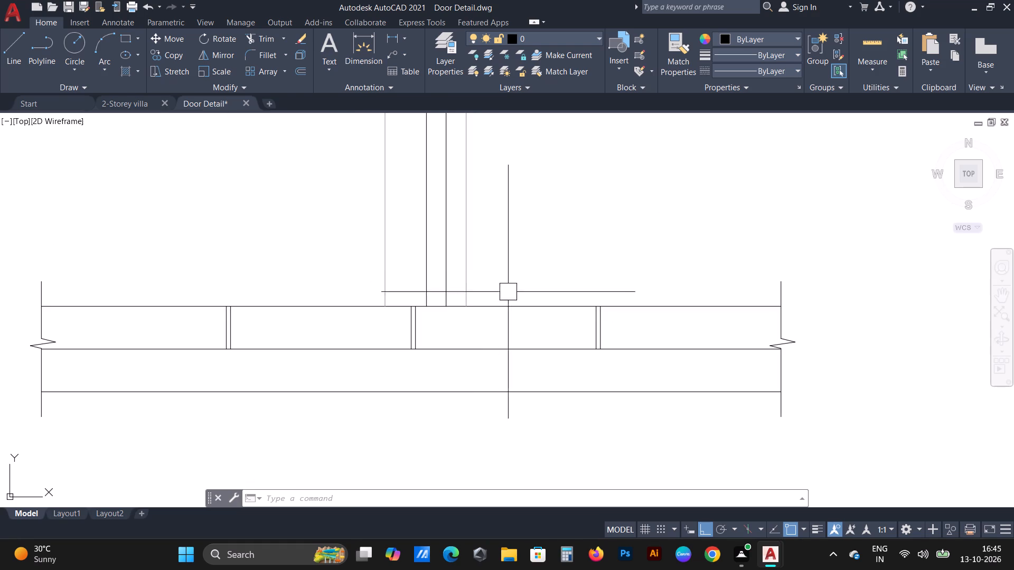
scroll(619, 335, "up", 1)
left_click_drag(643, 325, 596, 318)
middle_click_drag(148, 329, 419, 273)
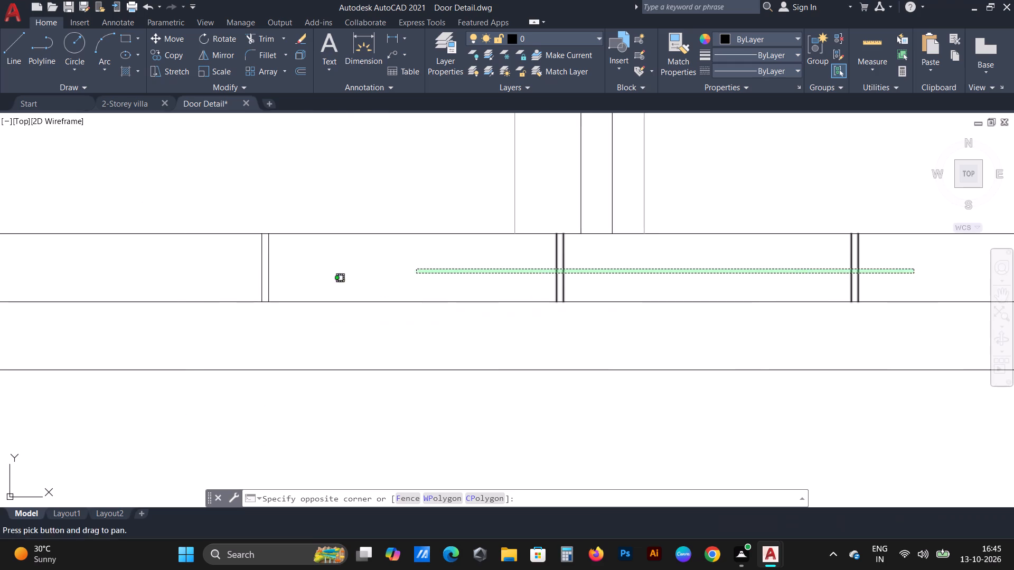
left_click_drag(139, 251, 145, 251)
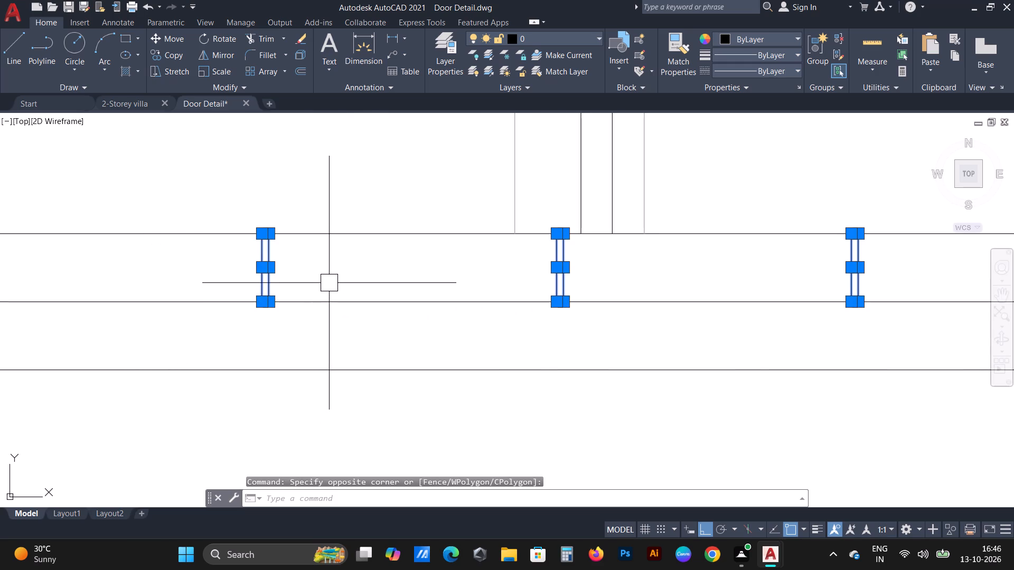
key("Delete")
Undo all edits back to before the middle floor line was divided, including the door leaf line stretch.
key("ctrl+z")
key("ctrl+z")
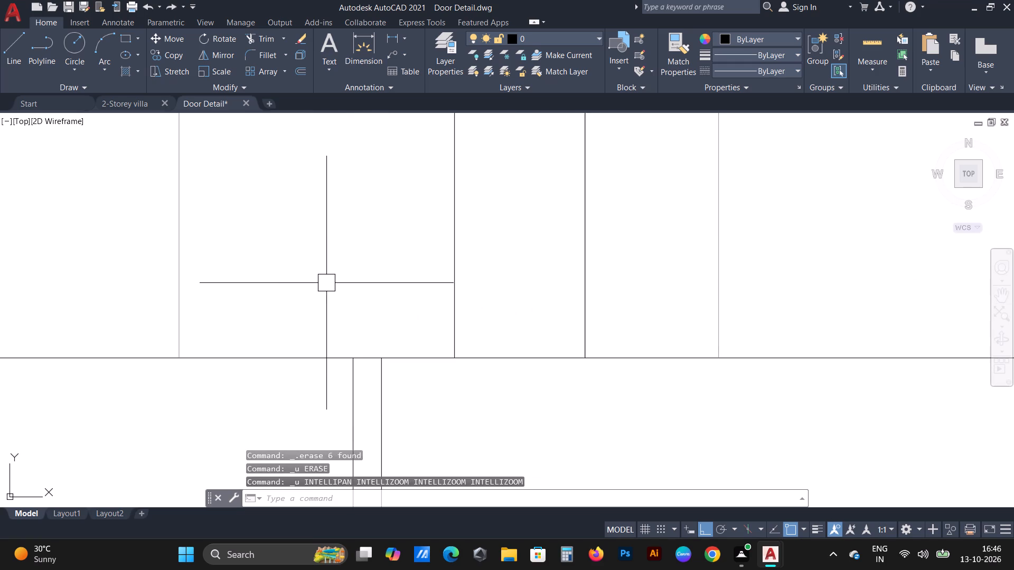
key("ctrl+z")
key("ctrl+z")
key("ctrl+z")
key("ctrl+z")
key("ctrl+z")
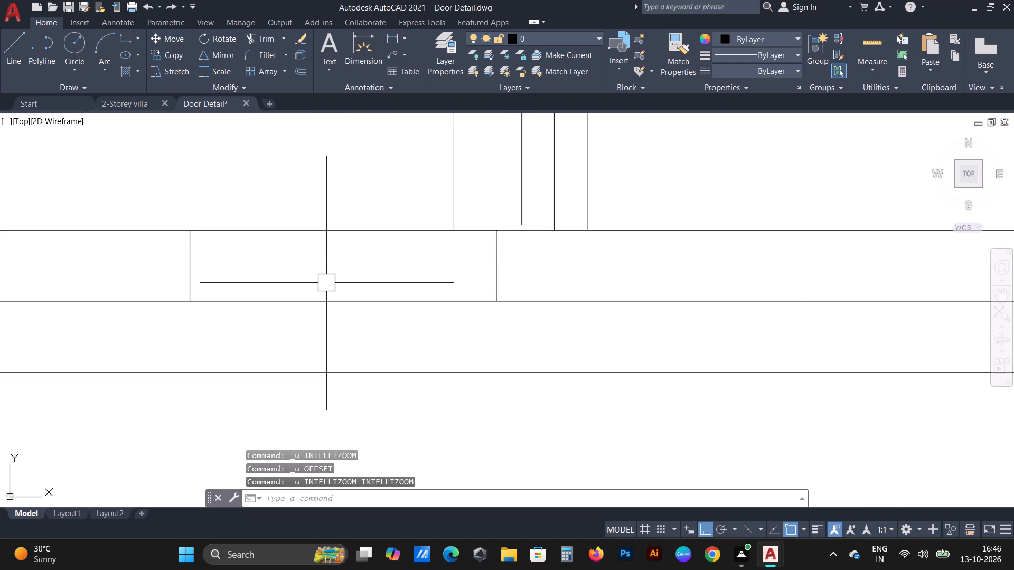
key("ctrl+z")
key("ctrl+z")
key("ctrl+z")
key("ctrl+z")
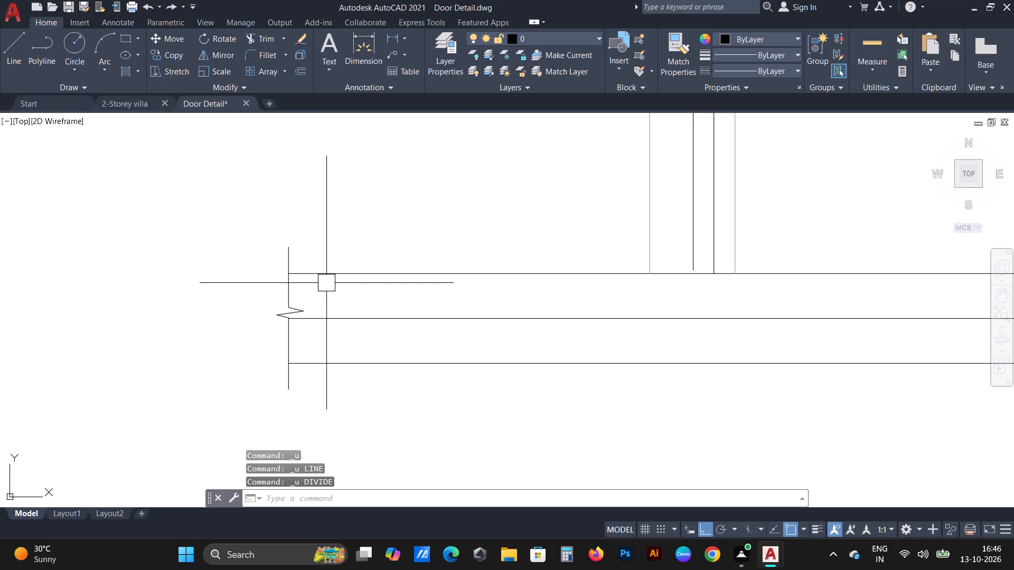
Divide the middle horizontal line of the floor below the door section into 5 equal segments.
key("Escape")
type("div")
key("space")
left_click(337, 326)
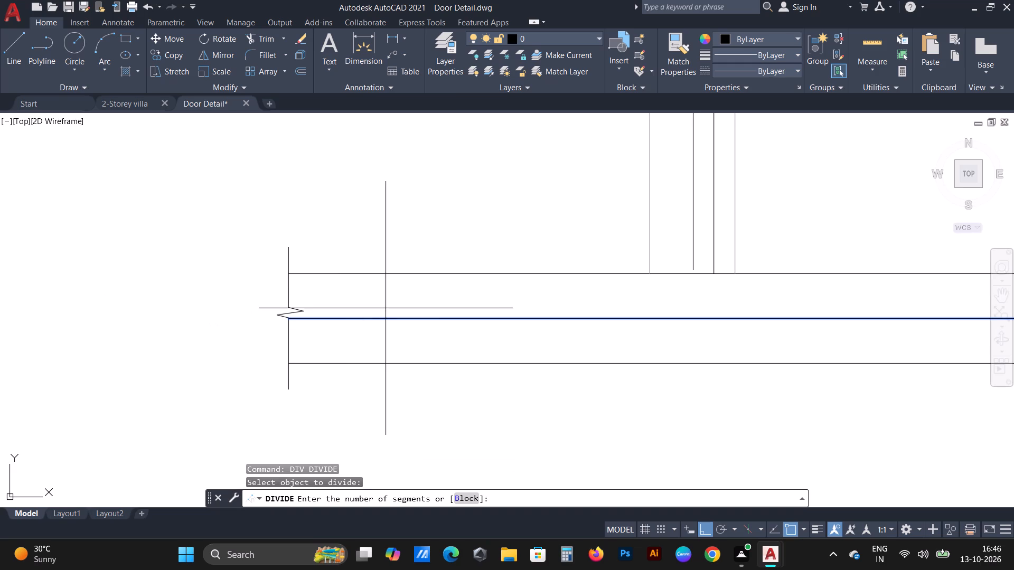
key("5")
key("space")
Draw four vertical joint lines from the division points on the middle floor line up to the top floor line.
key("l")
key("space")
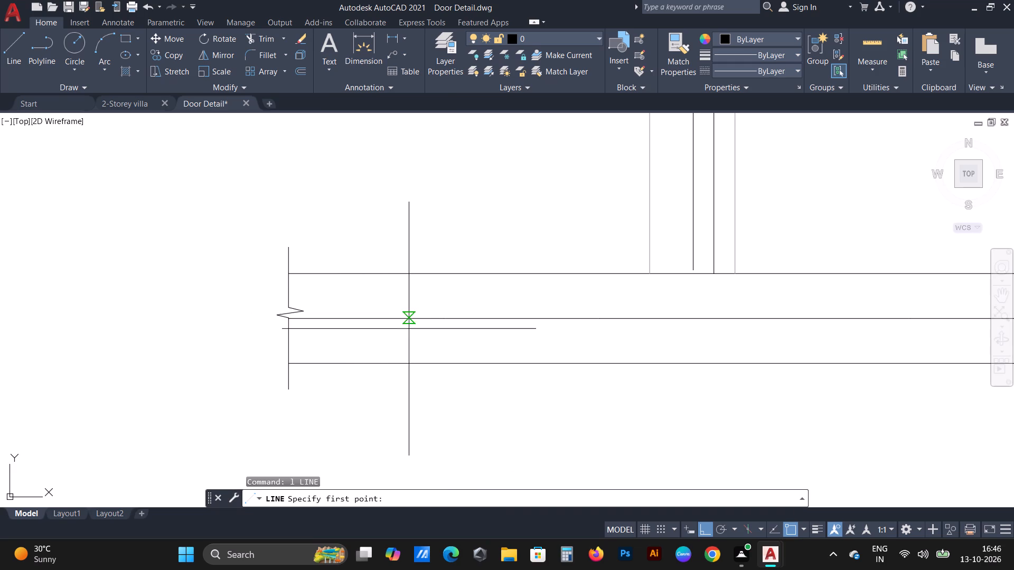
left_click_drag(439, 319, 444, 313)
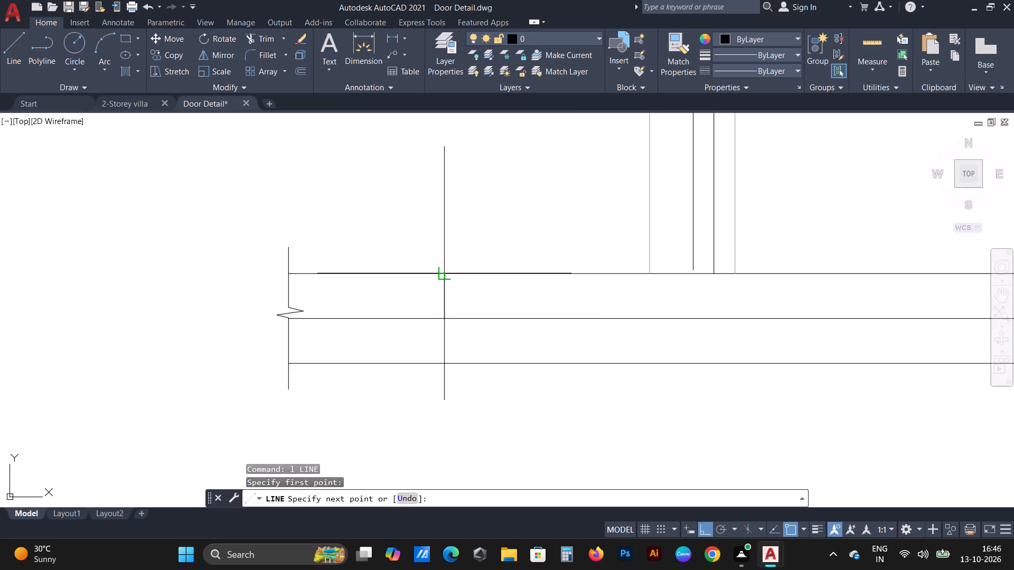
left_click(440, 276)
key("Escape")
scroll(375, 288, "down", 2)
scroll(435, 294, "up", 2)
key("space")
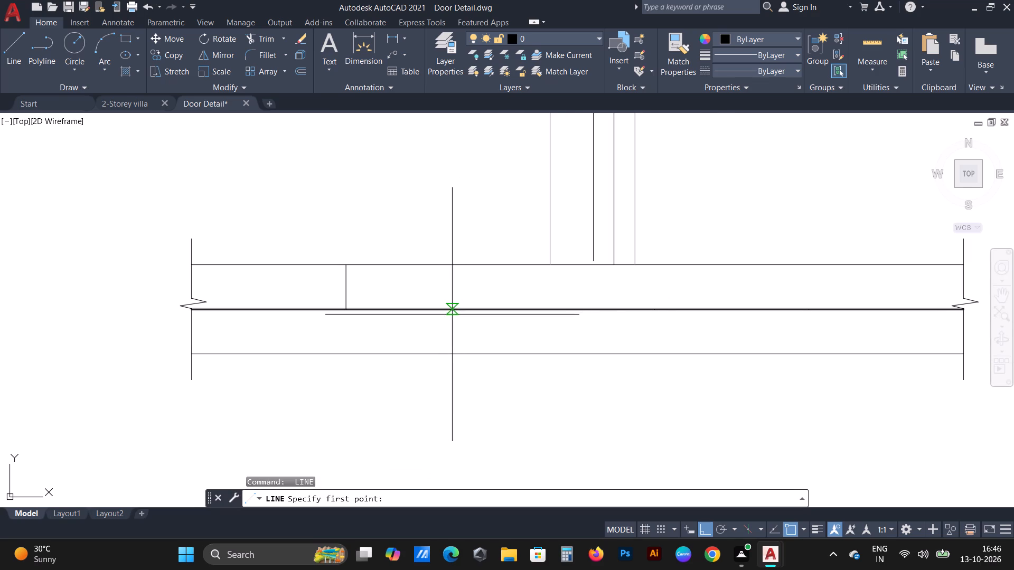
left_click(501, 311)
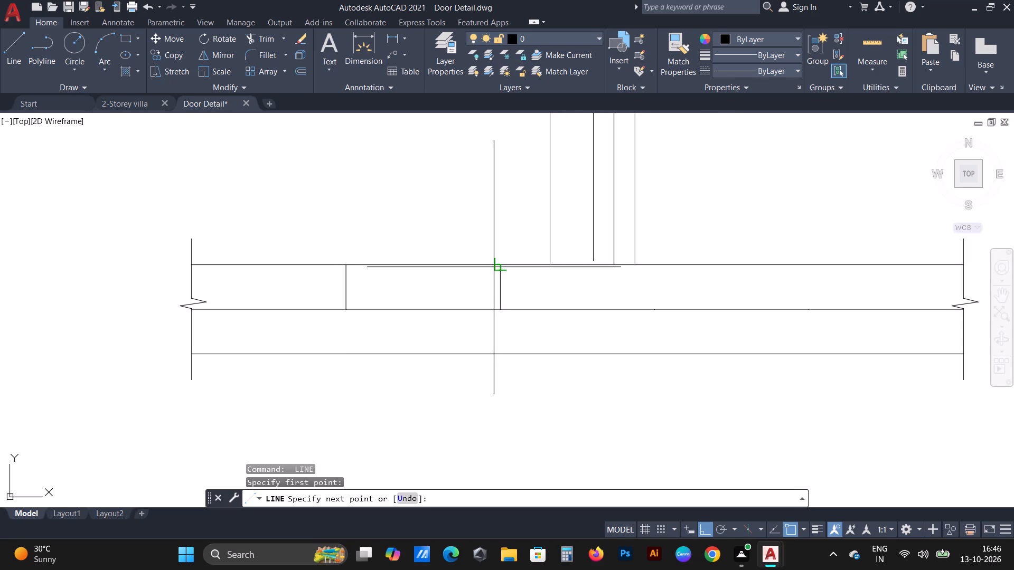
left_click(496, 264)
key("Escape")
key("space")
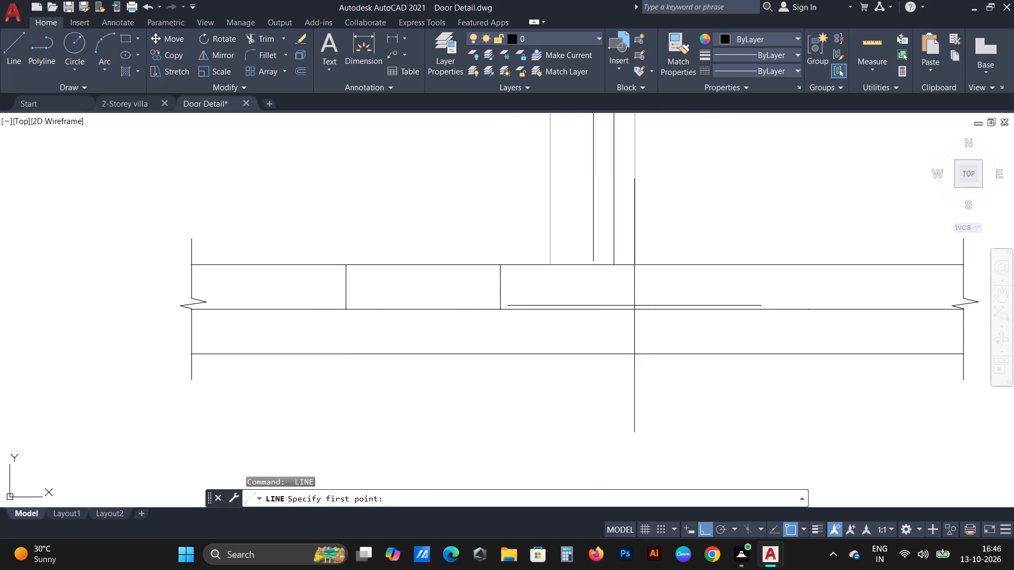
left_click(657, 306)
left_click(658, 268)
key("Escape")
key("space")
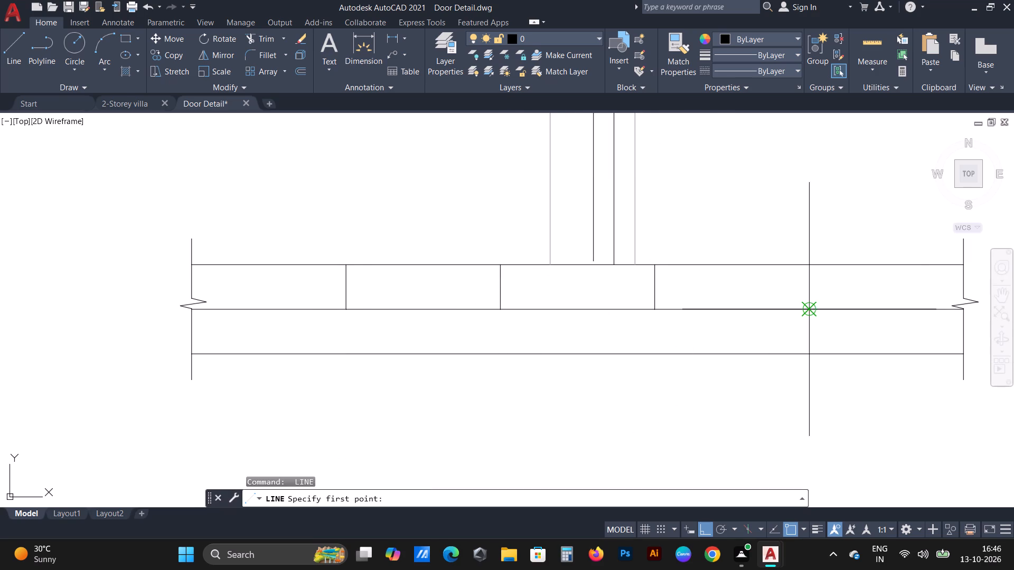
left_click_drag(812, 307, 812, 302)
left_click(802, 268)
key("Escape")
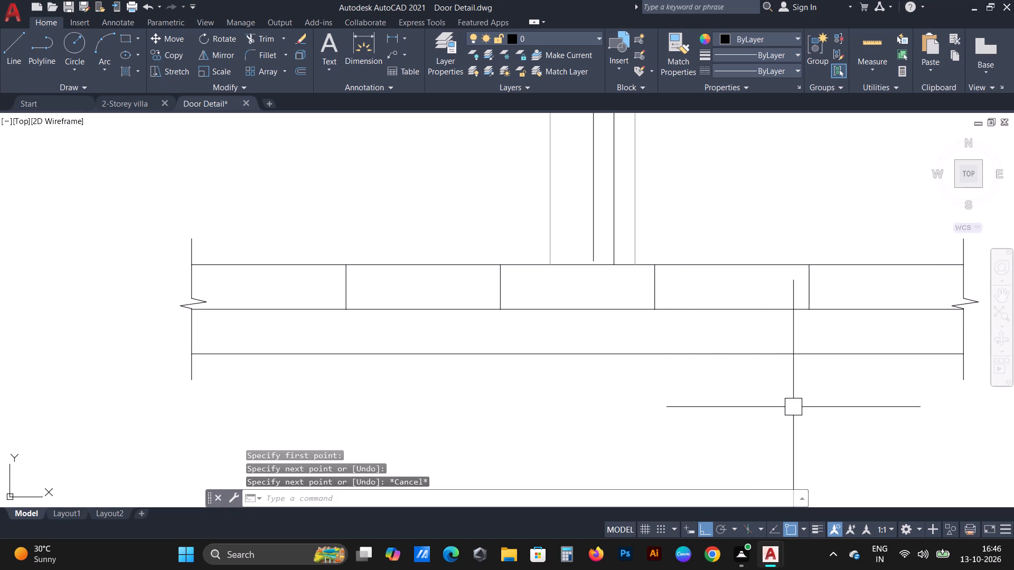
Offset each of the four vertical joint lines in the floor's upper layer by 1 to the left.
type("o")
key("space")
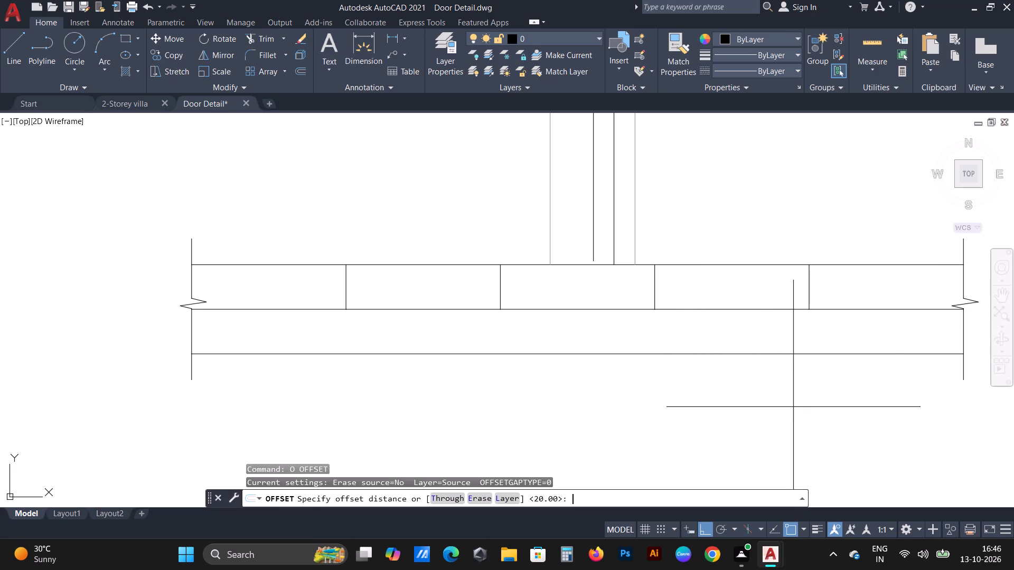
type("1c")
key("BackSpace")
key("Return")
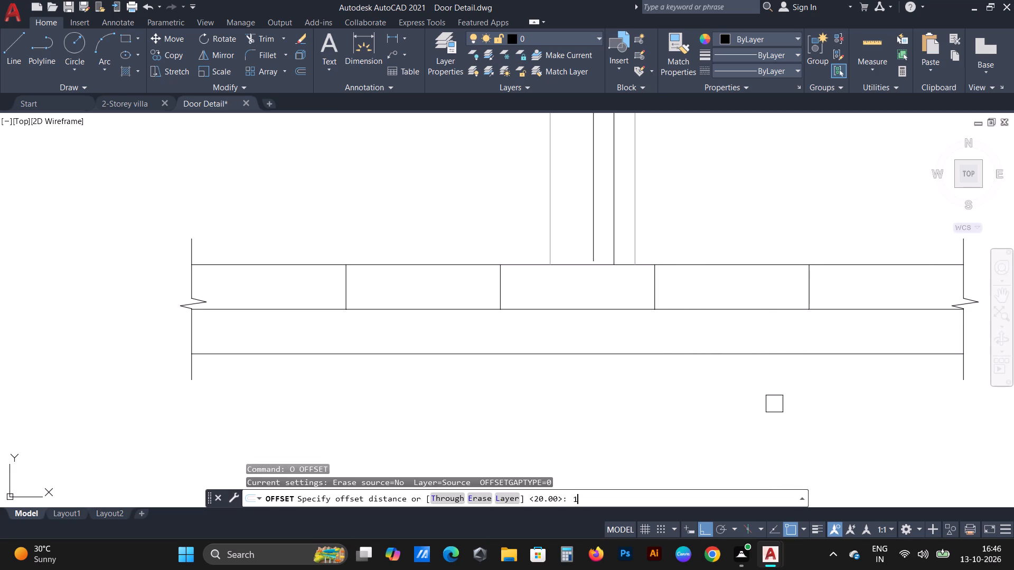
scroll(256, 258, "up", 1)
scroll(384, 330, "up", 1)
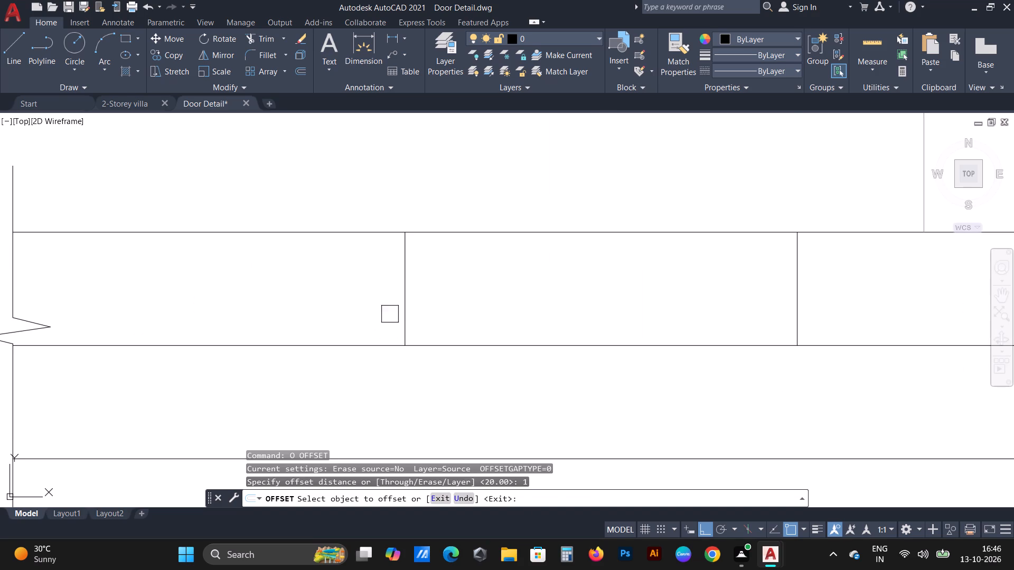
left_click(398, 294)
left_click(359, 289)
left_click_drag(800, 301, 772, 300)
left_click(688, 297)
scroll(615, 305, "down", 2)
scroll(811, 308, "up", 1)
left_click_drag(859, 283, 819, 291)
left_click(706, 298)
scroll(610, 305, "down", 2)
scroll(774, 306, "up", 1)
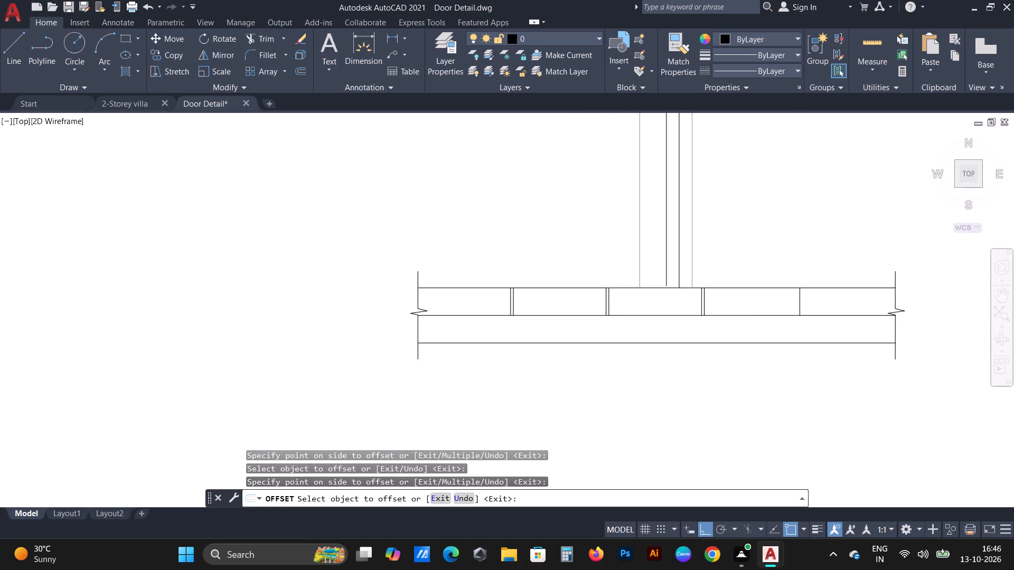
scroll(774, 305, "up", 1)
left_click_drag(829, 296, 804, 296)
left_click(723, 293)
key("Escape")
key("Escape")
key("Escape")
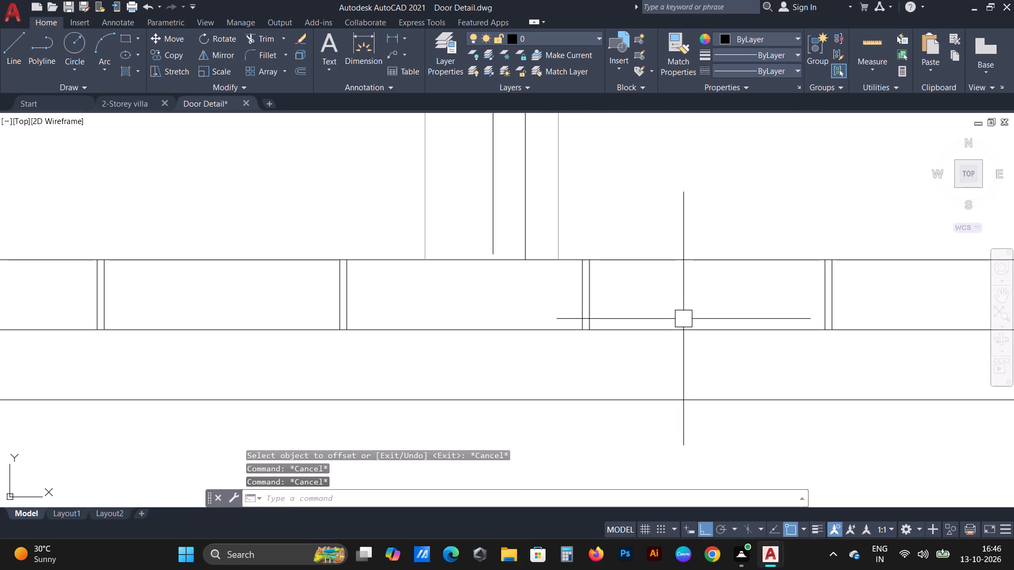
key("Escape")
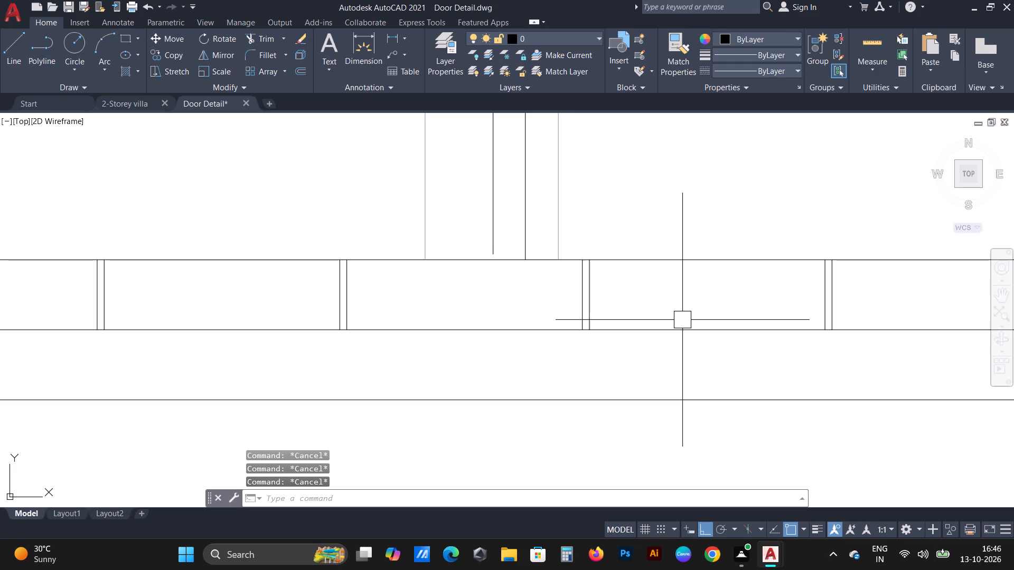
Hatch the floor's lower layer below the door section with the ANSI31 pattern at scale 1.5.
scroll(264, 322, "down", 3)
scroll(380, 395, "up", 1)
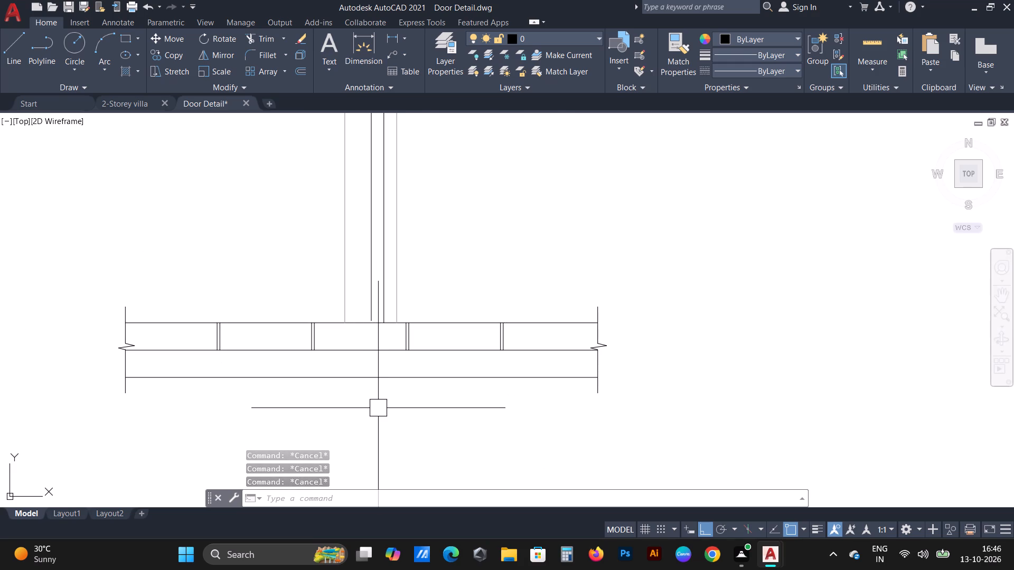
type("h")
key("space")
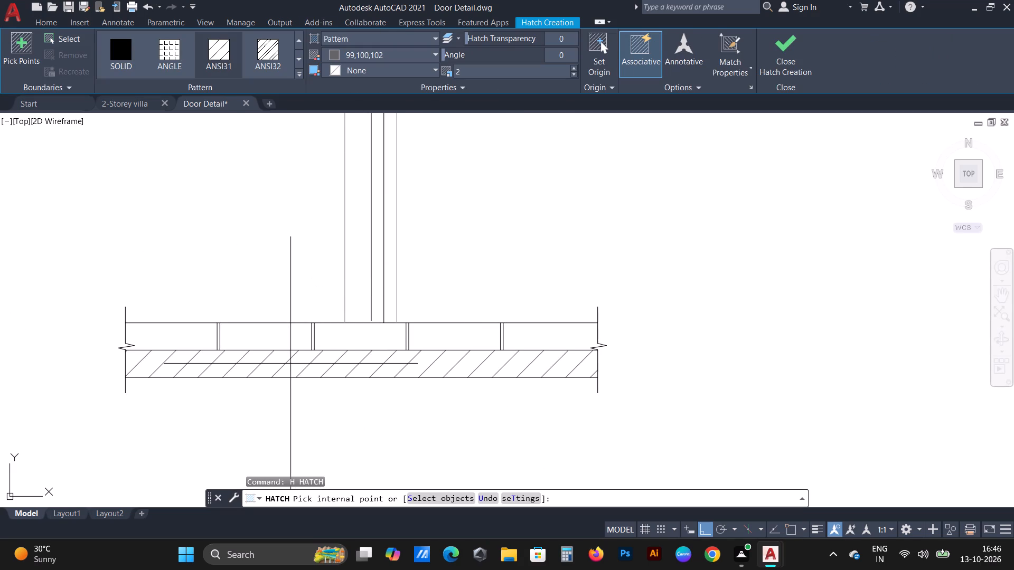
left_click(290, 364)
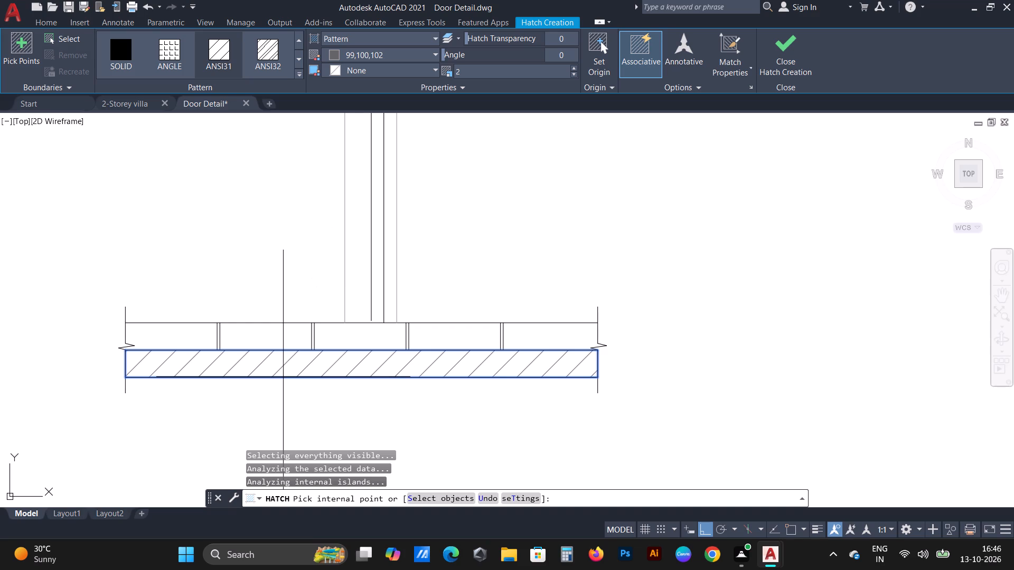
left_click(532, 71)
key("BackSpace")
key("1")
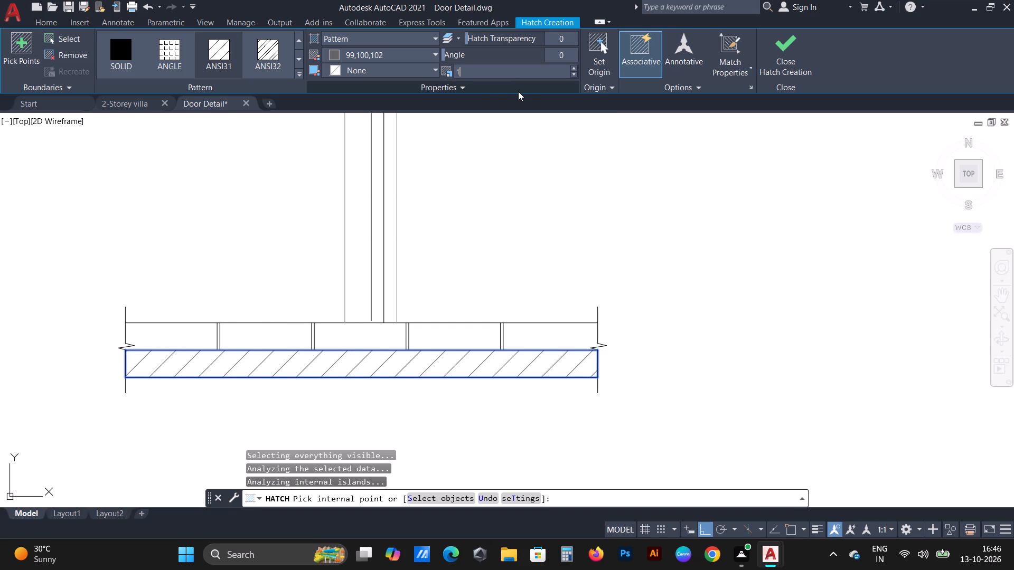
type(".5")
key("Return")
left_click(774, 52)
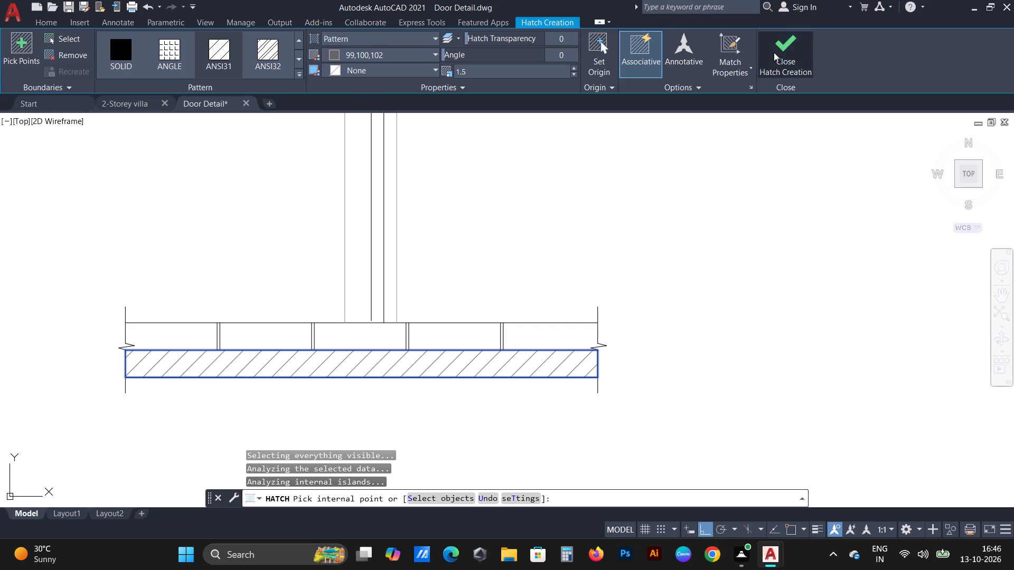
Browse the full range of hatch patterns for one that suits the door section, leaving without applying any.
scroll(636, 231, "down", 2)
middle_click_drag(574, 302, 583, 433)
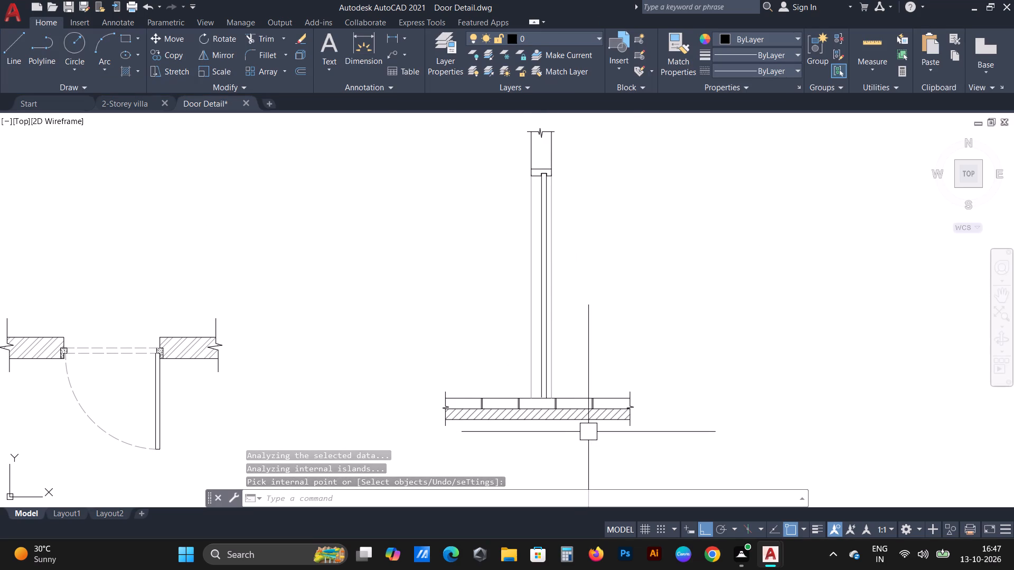
scroll(518, 408, "up", 2)
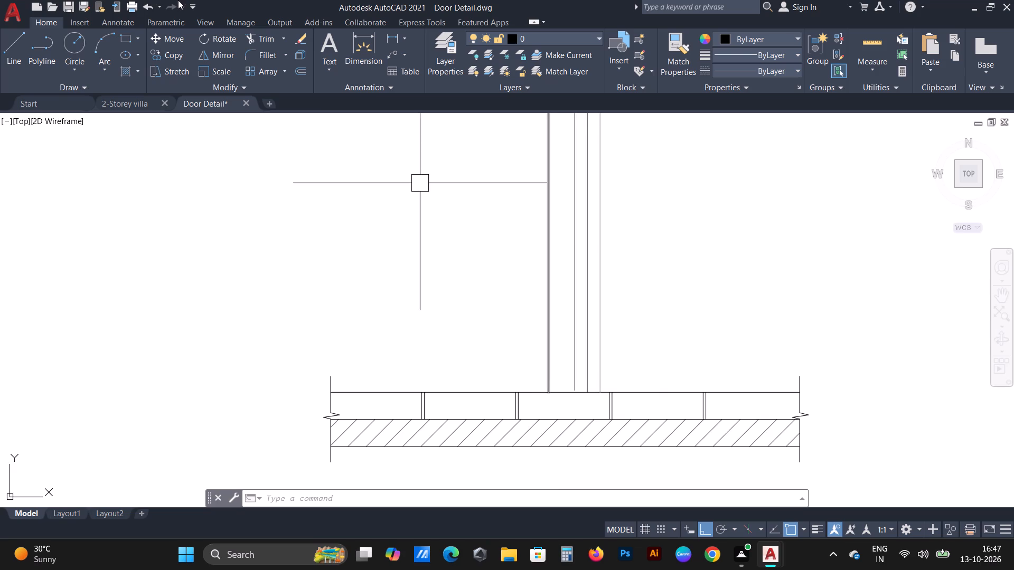
scroll(231, 225, "down", 2)
middle_click_drag(387, 217, 383, 350)
scroll(373, 292, "up", 2)
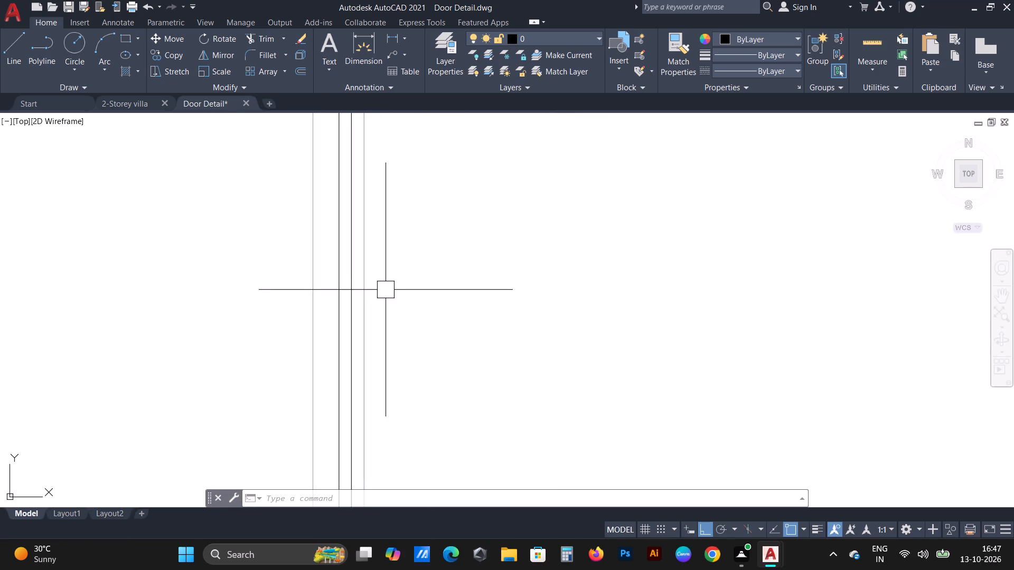
type("h")
key("space")
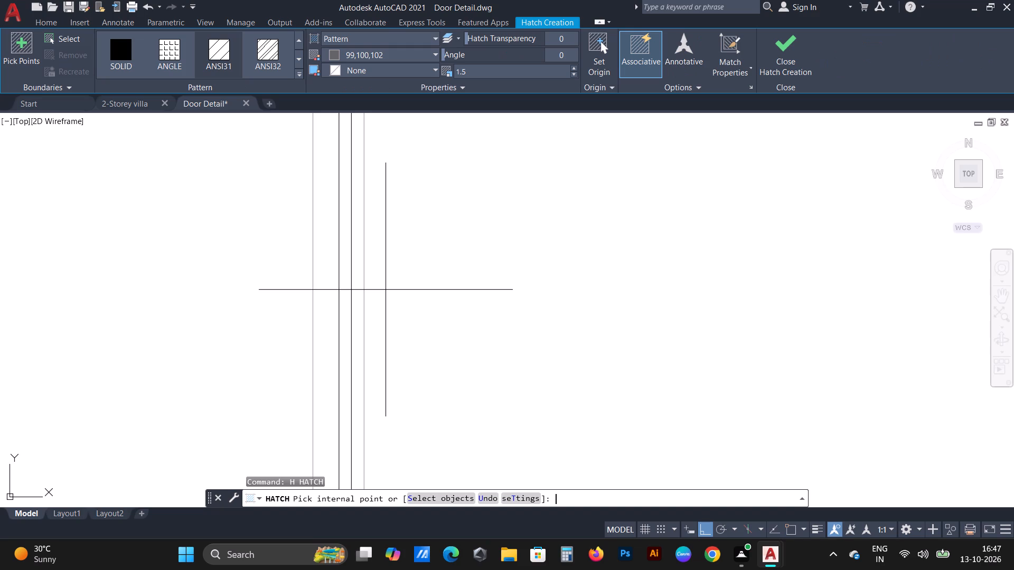
left_click(298, 73)
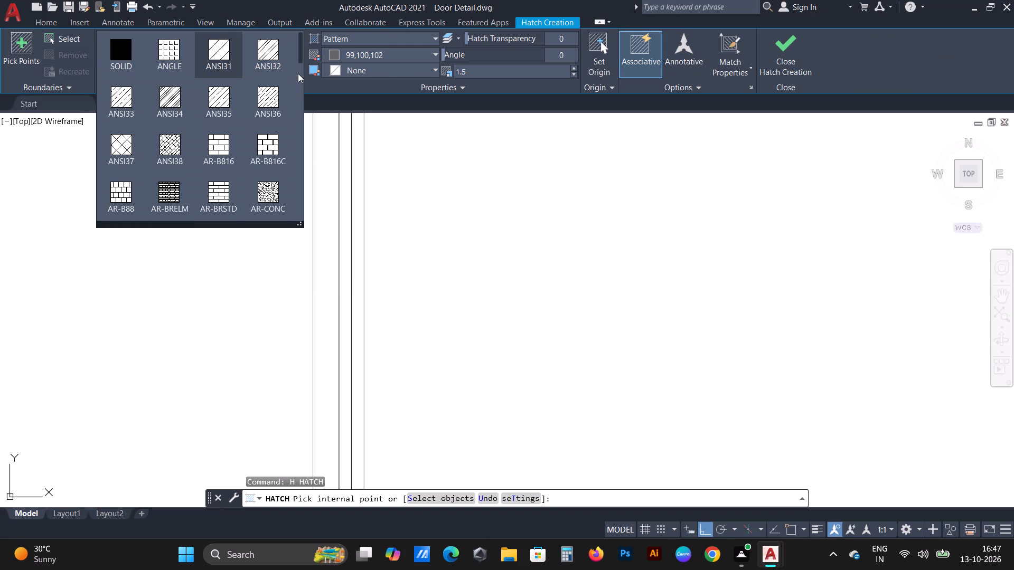
scroll(253, 134, "down", 1)
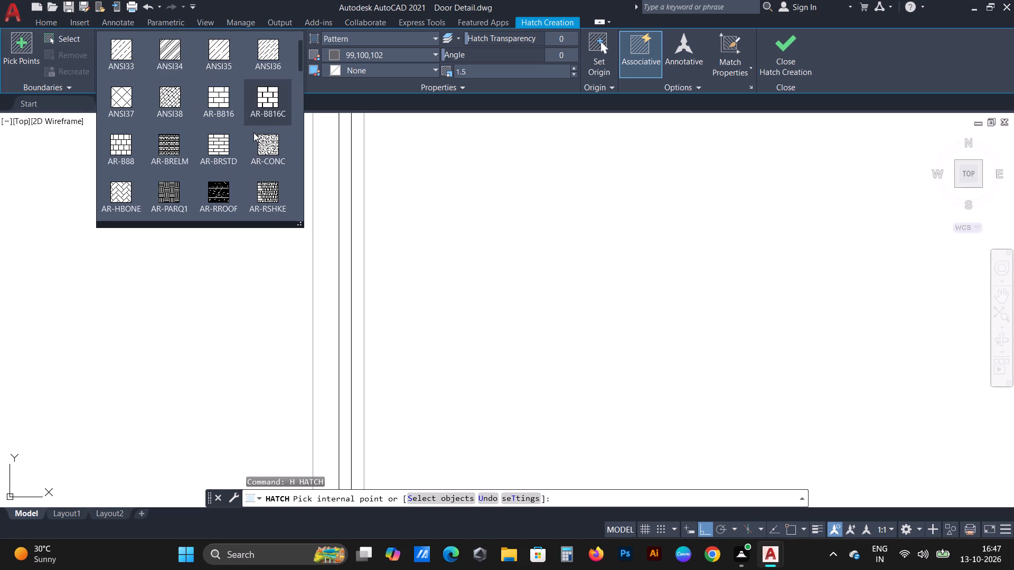
scroll(253, 132, "down", 2)
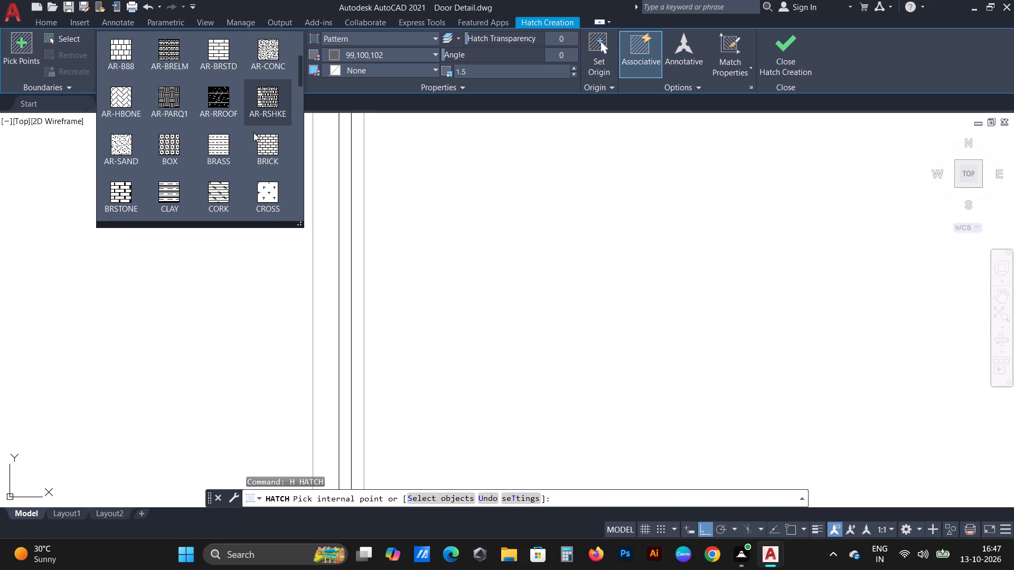
scroll(253, 132, "down", 1)
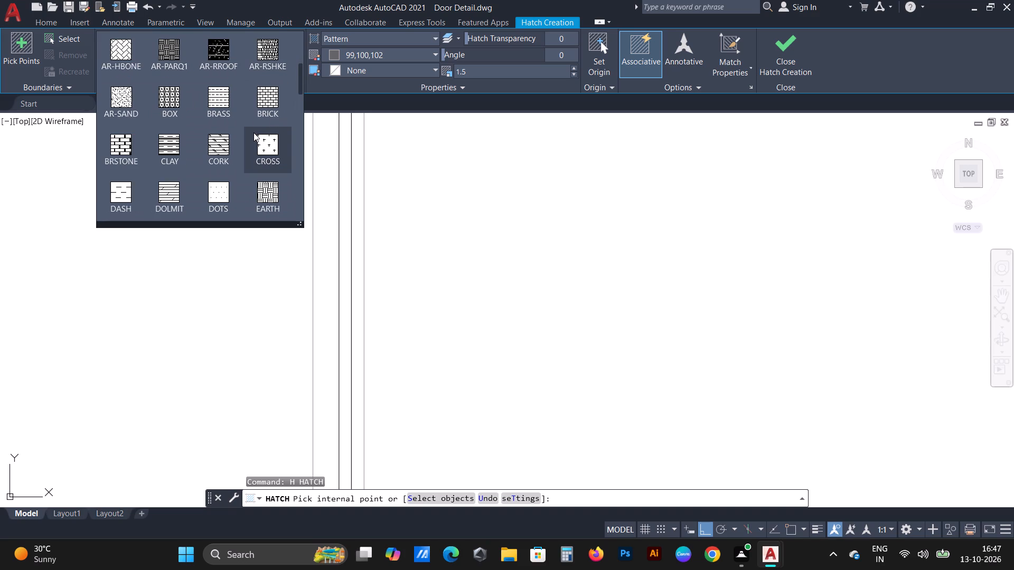
scroll(253, 132, "down", 3)
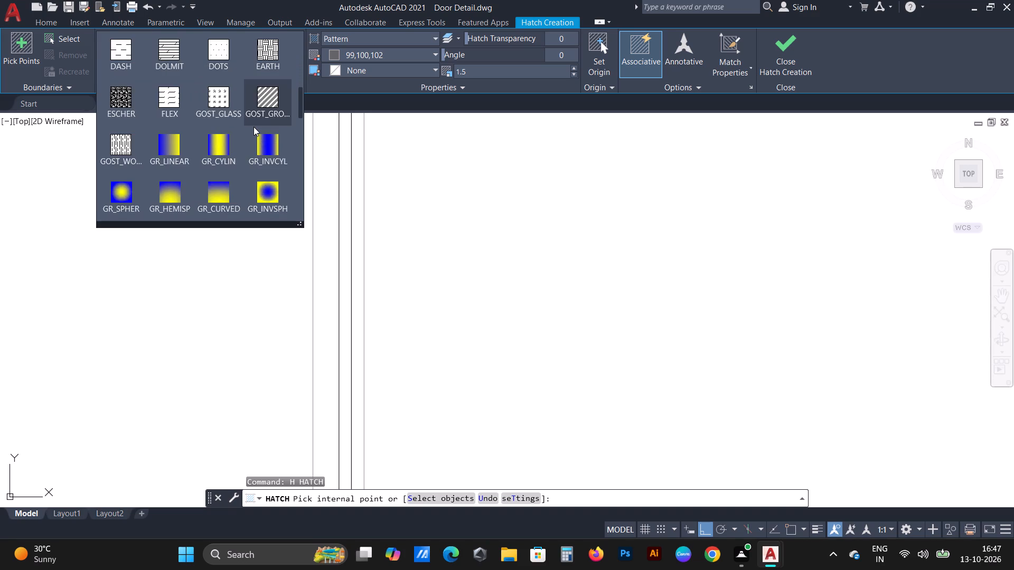
scroll(253, 127, "down", 2)
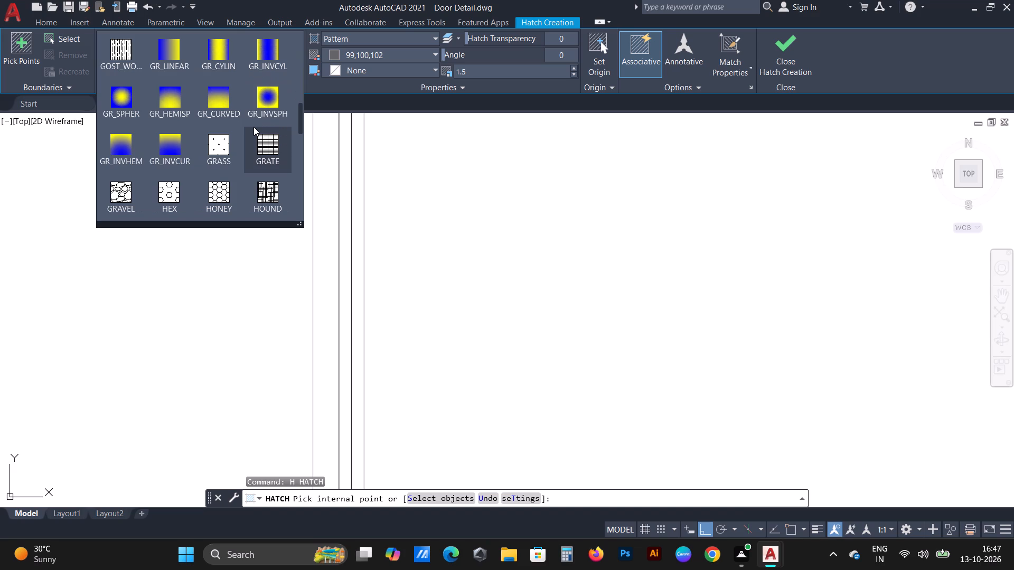
scroll(253, 127, "down", 2)
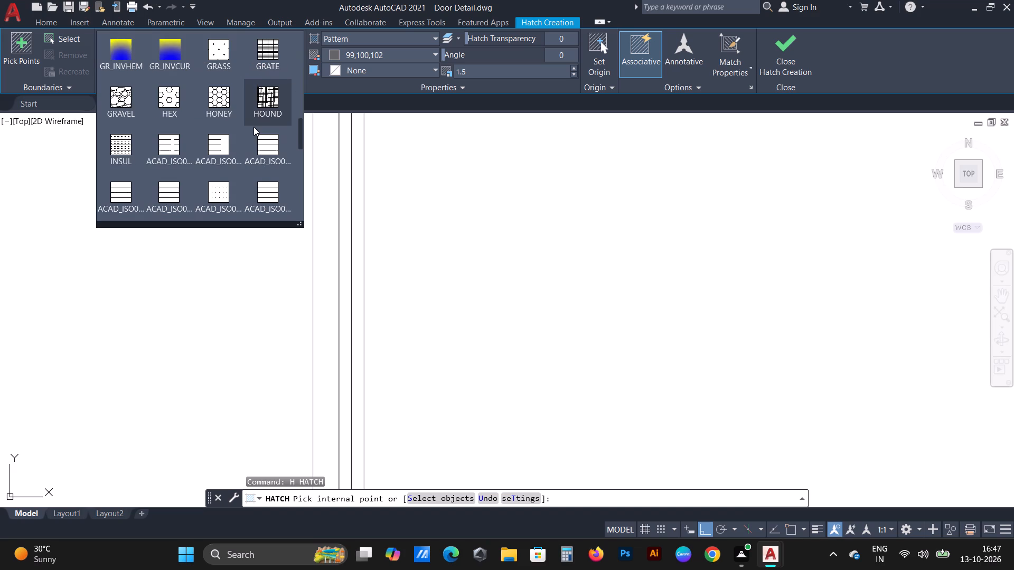
scroll(253, 127, "down", 5)
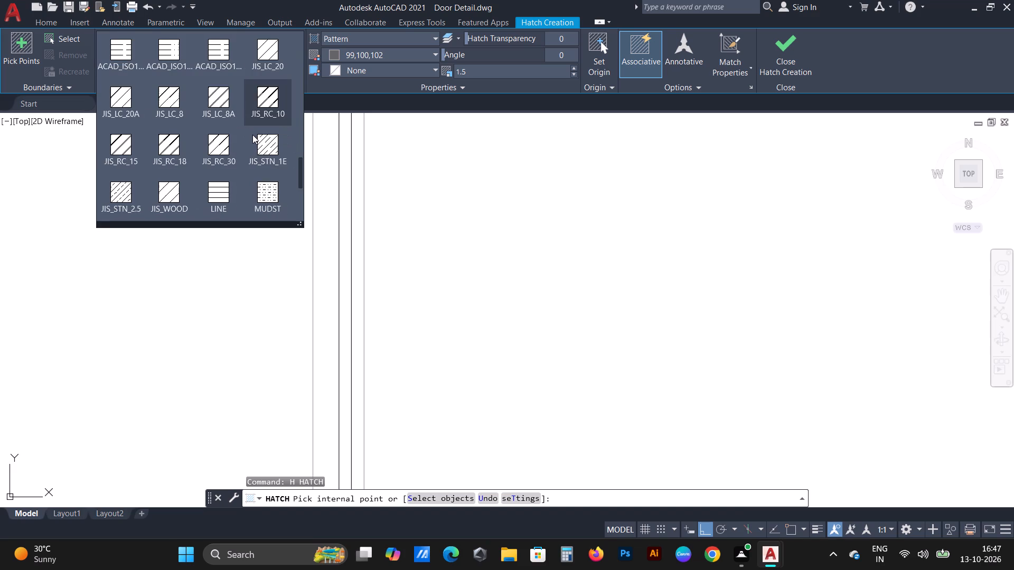
scroll(252, 135, "down", 4)
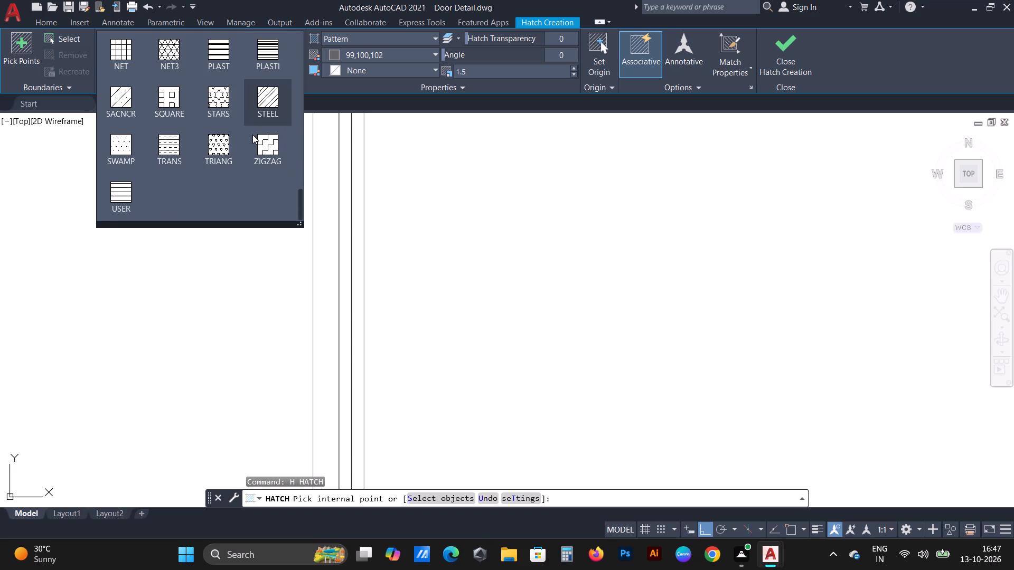
scroll(230, 127, "up", 9)
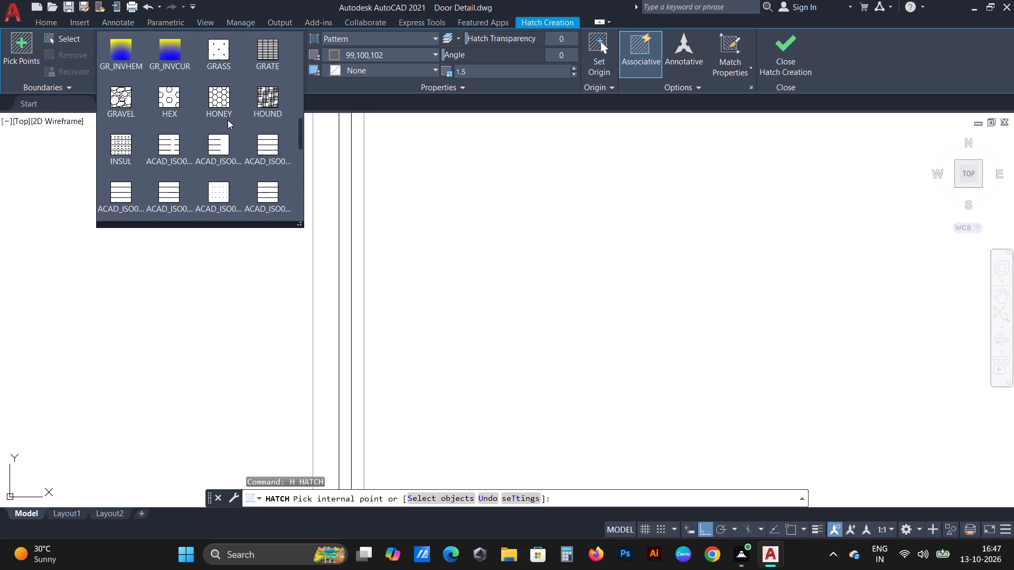
scroll(228, 120, "up", 14)
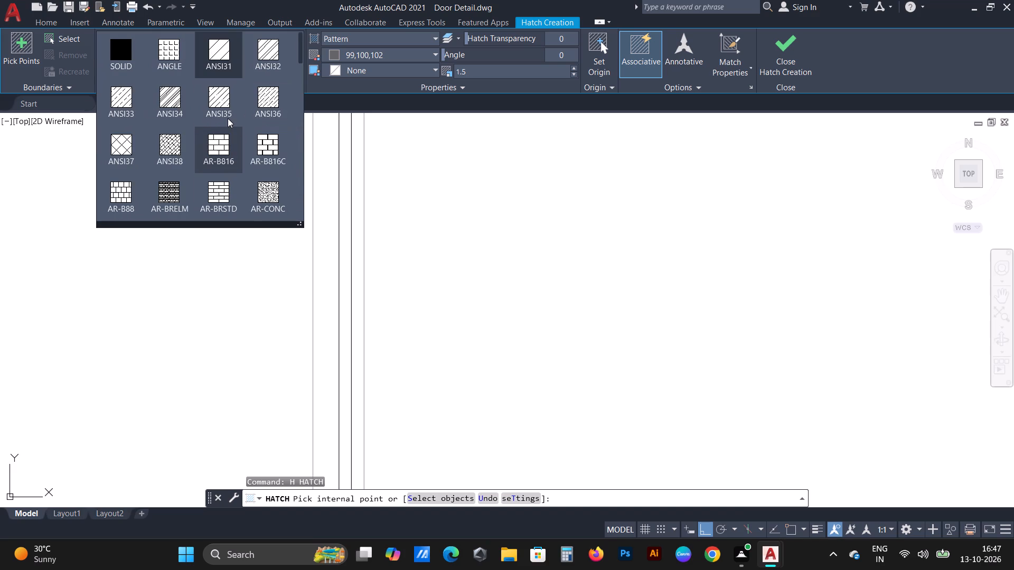
scroll(228, 118, "up", 3)
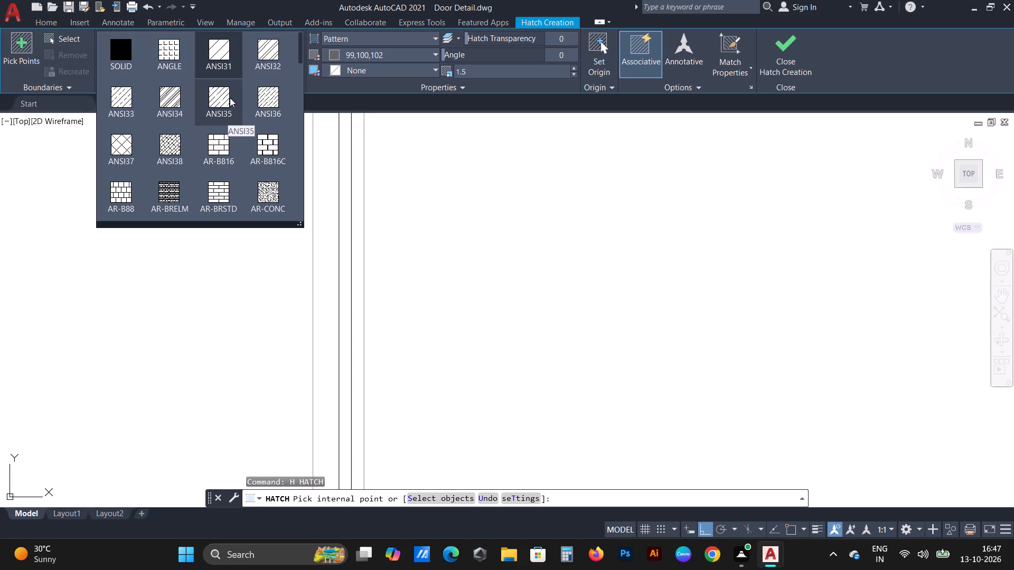
scroll(231, 100, "down", 1)
scroll(260, 138, "down", 1)
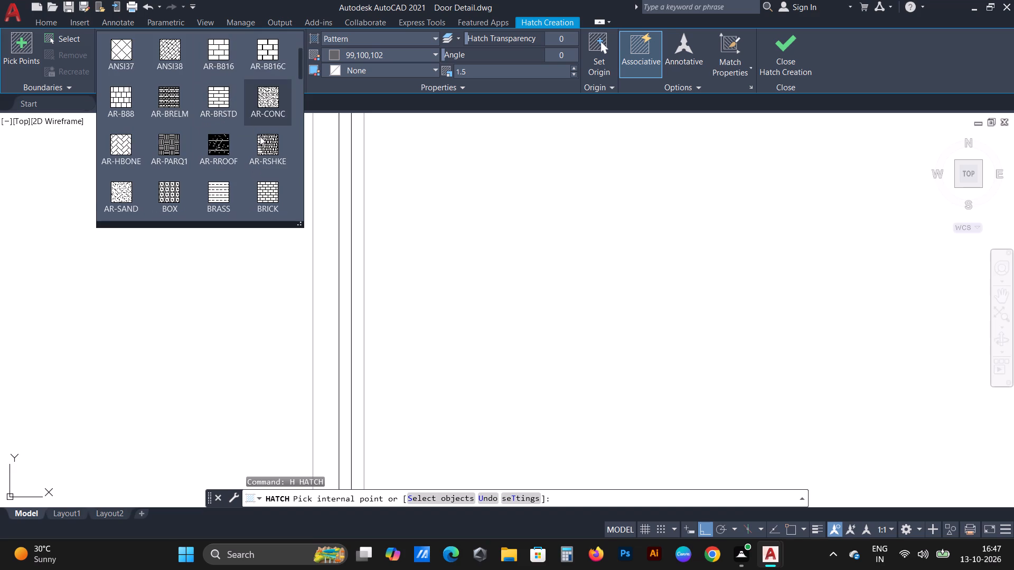
key("Escape")
key("Escape")
Copy the complete door section with its tiled floor and paste it to the left of the door elevation.
scroll(522, 273, "down", 4)
middle_click_drag(415, 221, 421, 237)
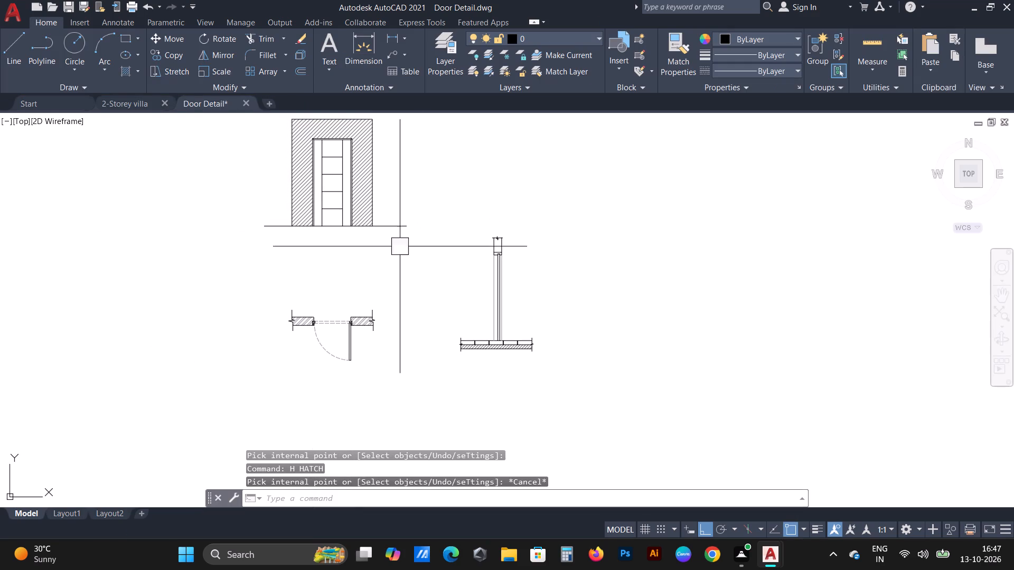
middle_click_drag(373, 291, 471, 308)
middle_click_drag(446, 248, 305, 270)
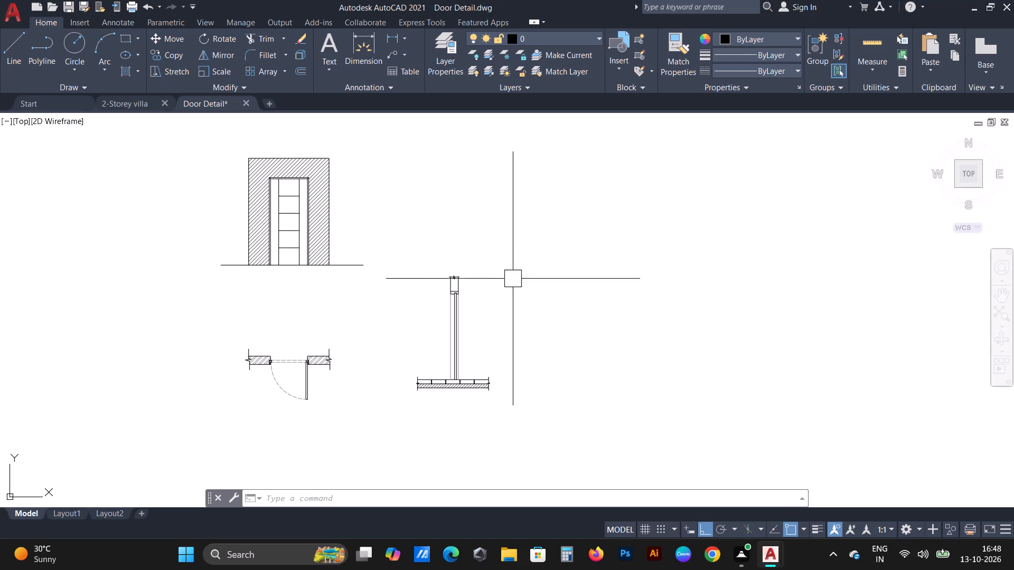
scroll(489, 350, "up", 2)
scroll(416, 274, "down", 2)
left_click_drag(506, 438, 487, 390)
left_click(346, 209)
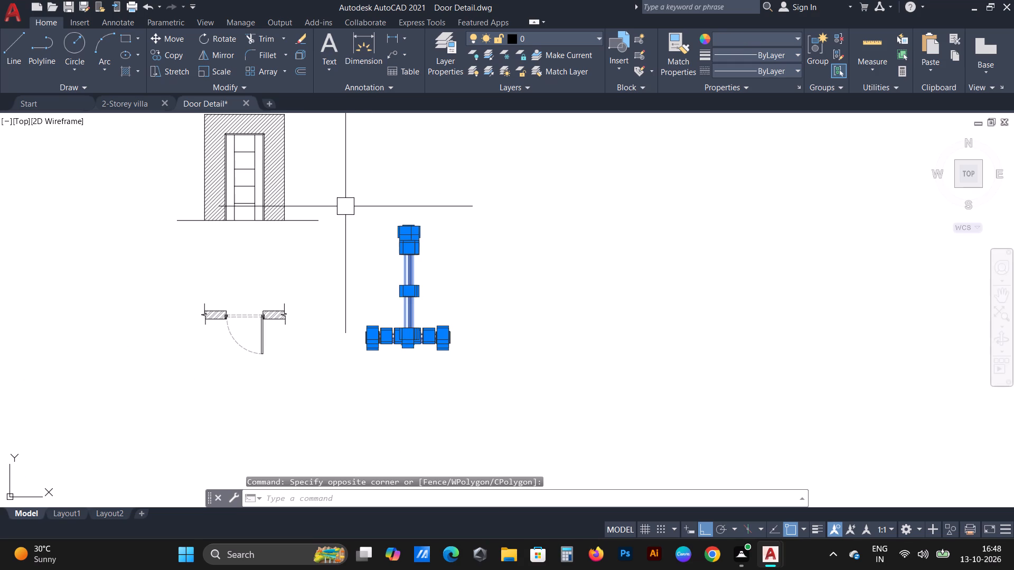
key("ctrl+c")
middle_click_drag(436, 196, 566, 266)
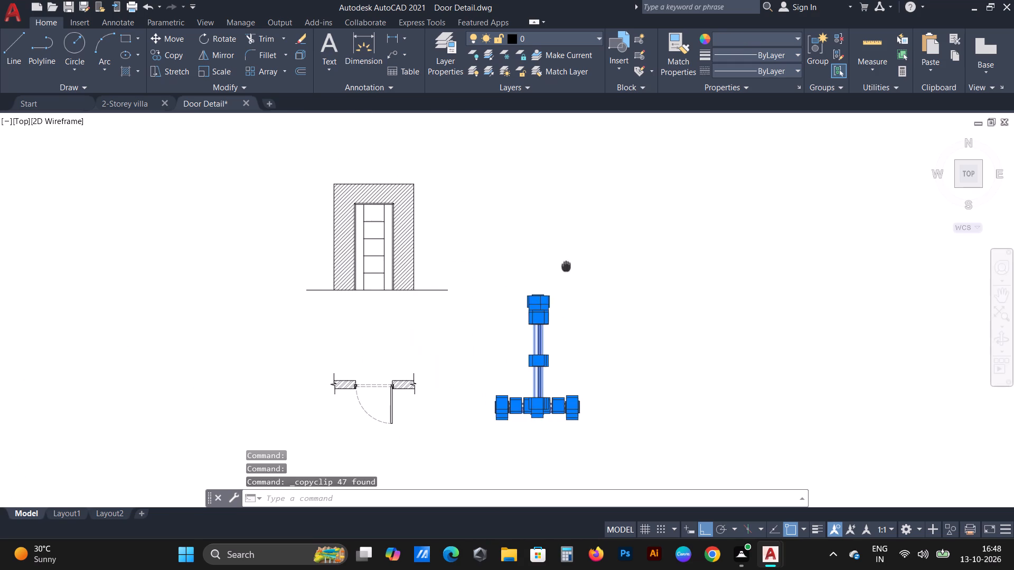
middle_click_drag(566, 266, 568, 266)
scroll(256, 266, "up", 1)
key("ctrl+v")
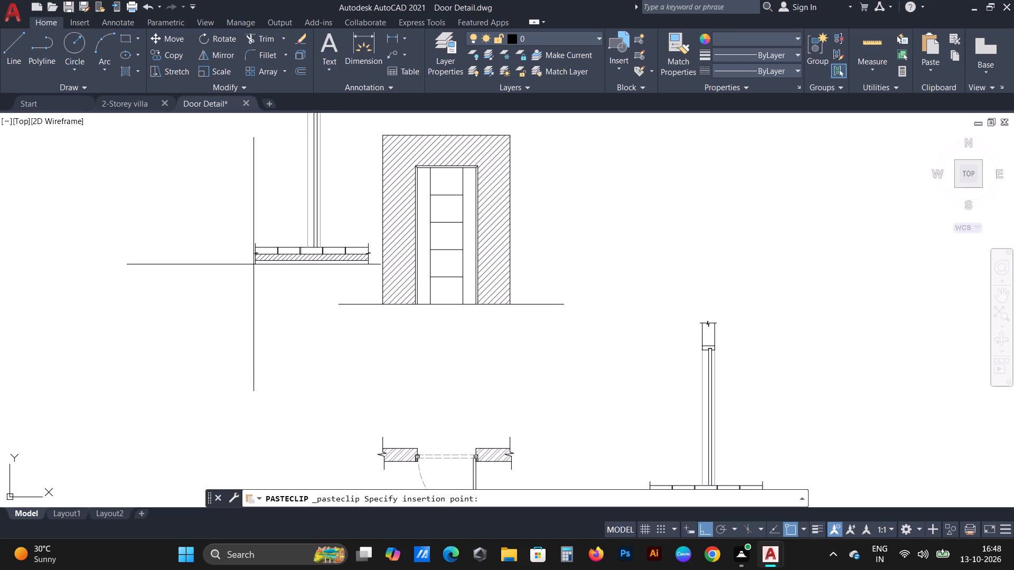
middle_click_drag(200, 268, 426, 284)
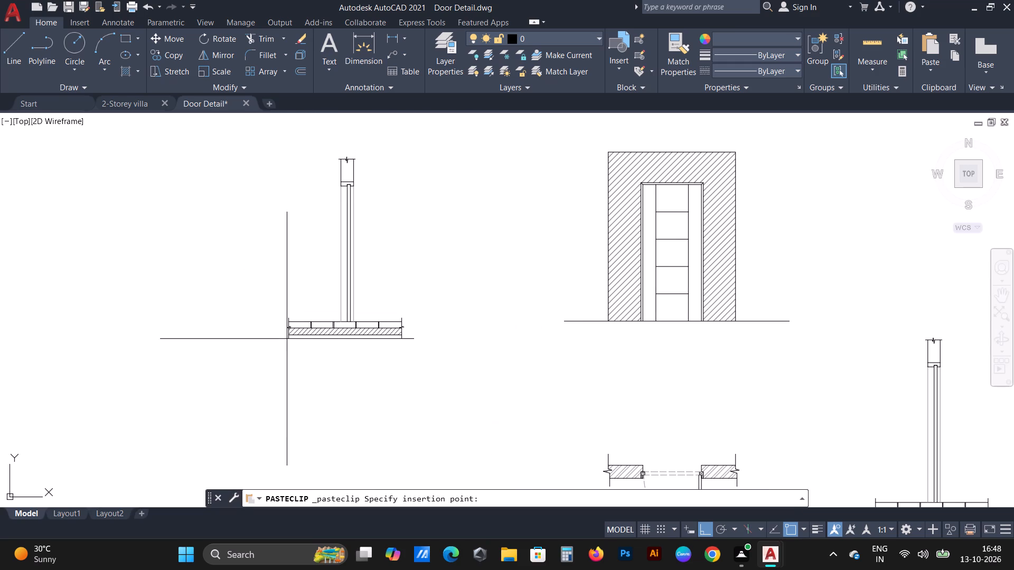
left_click(292, 344)
key("Escape")
Mirror the pasted door section about a vertical line at its floor's left end, erasing the source objects.
left_click_drag(487, 402, 450, 369)
left_click(259, 141)
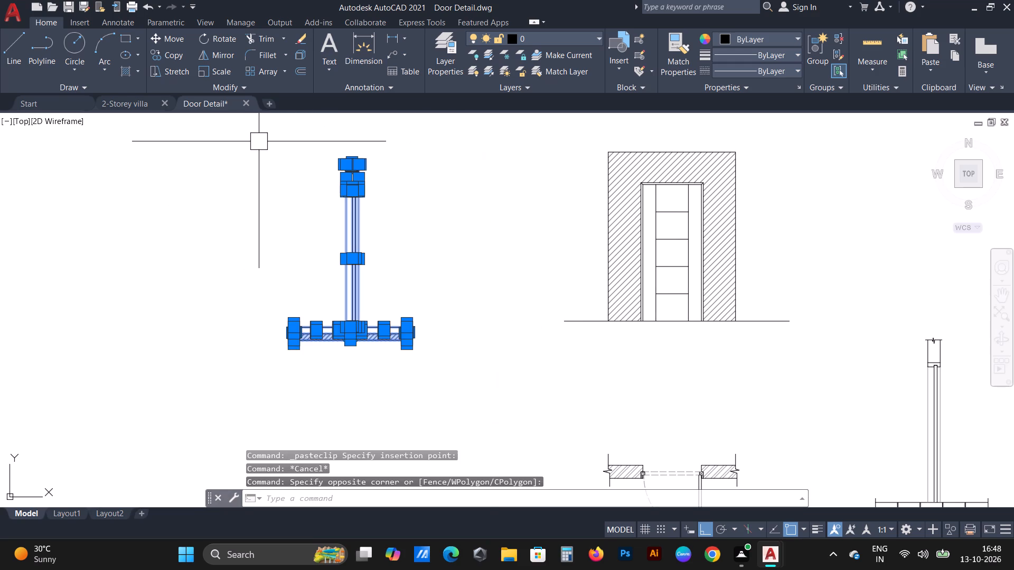
type("mi")
key("space")
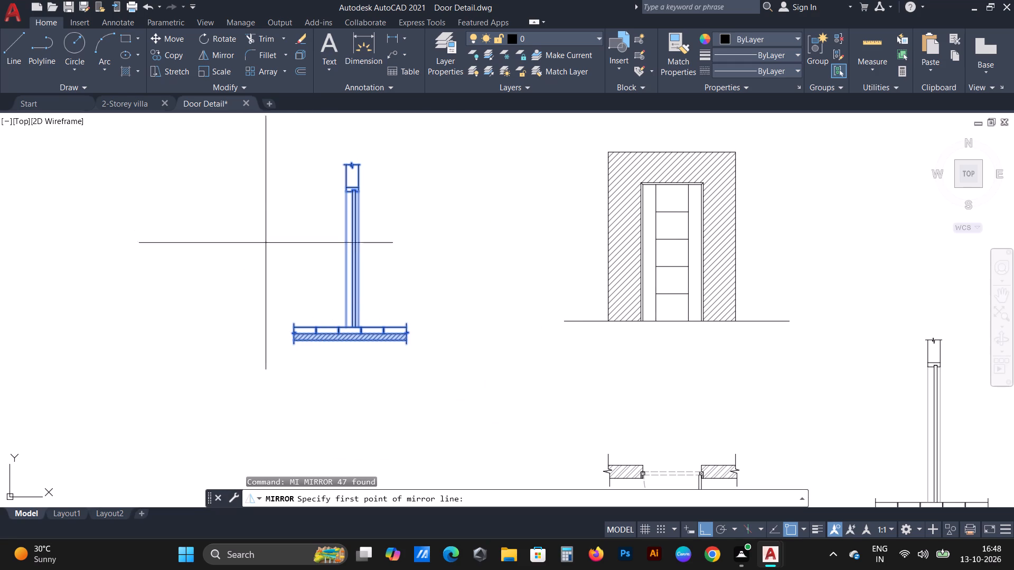
left_click(295, 348)
left_click(290, 399)
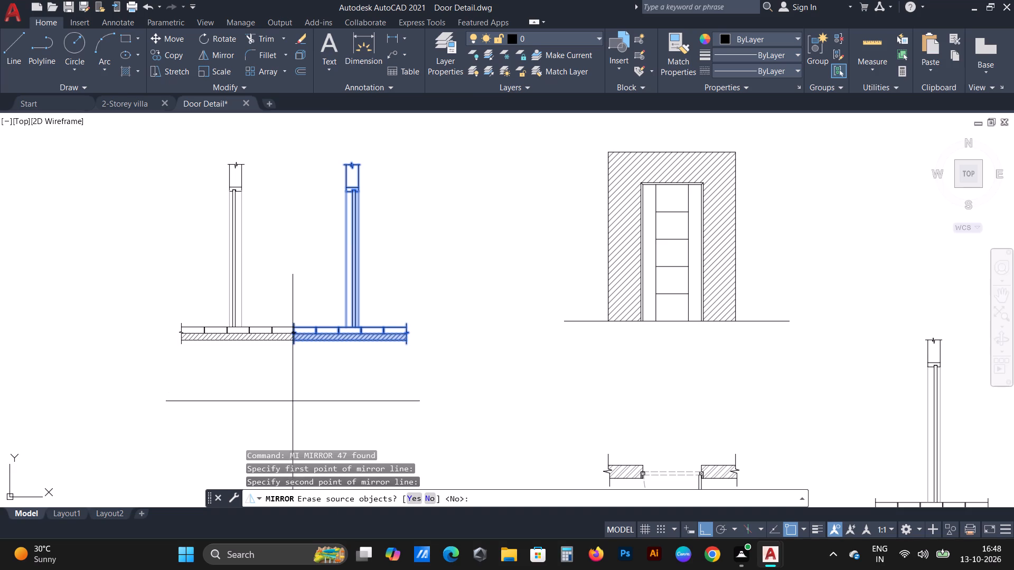
left_click(414, 500)
key("Escape")
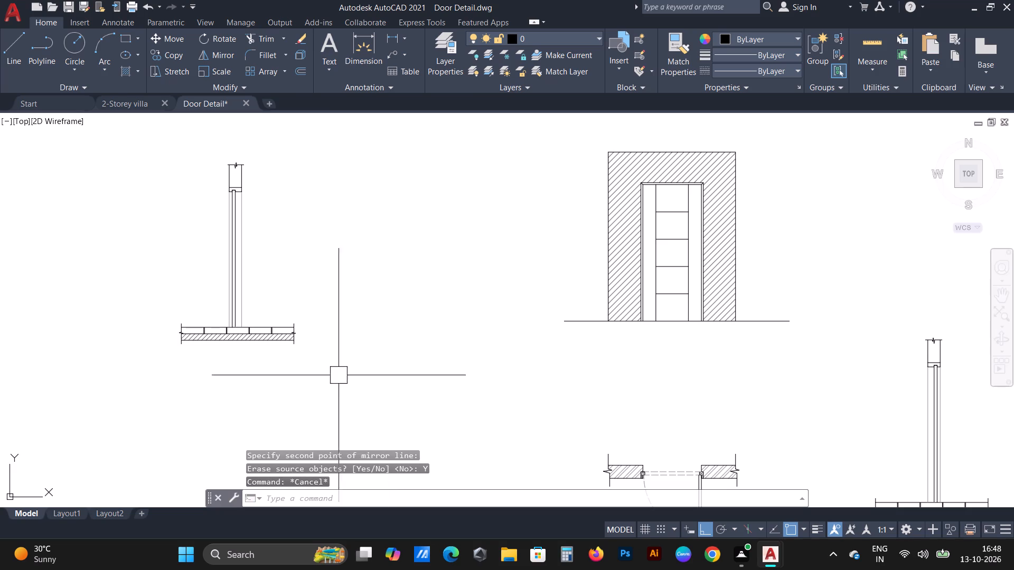
Move the mirrored door section horizontally to the right, closer to the door elevation.
scroll(274, 316, "down", 1)
left_click(172, 198)
left_click(318, 365)
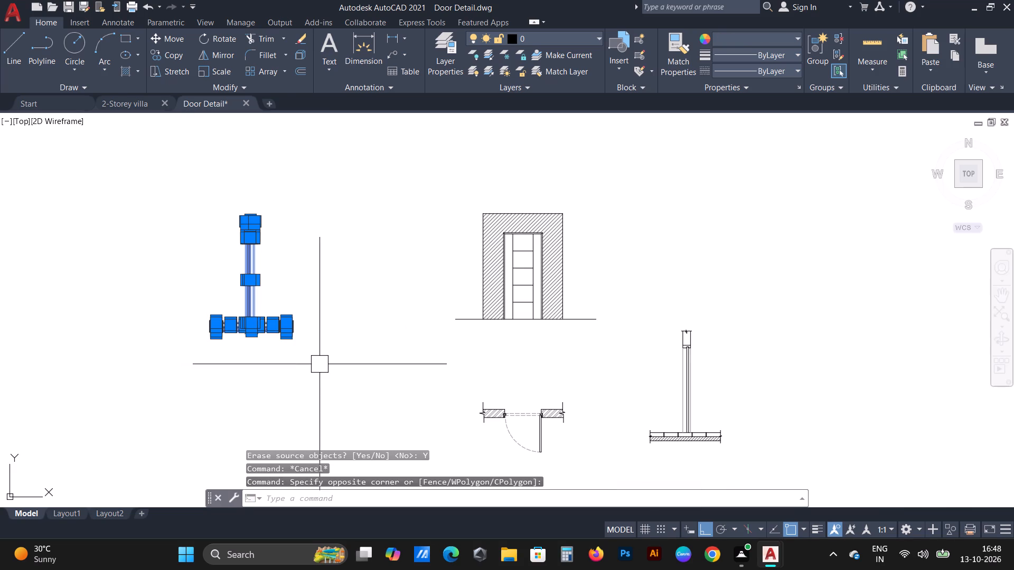
type("m")
key("space")
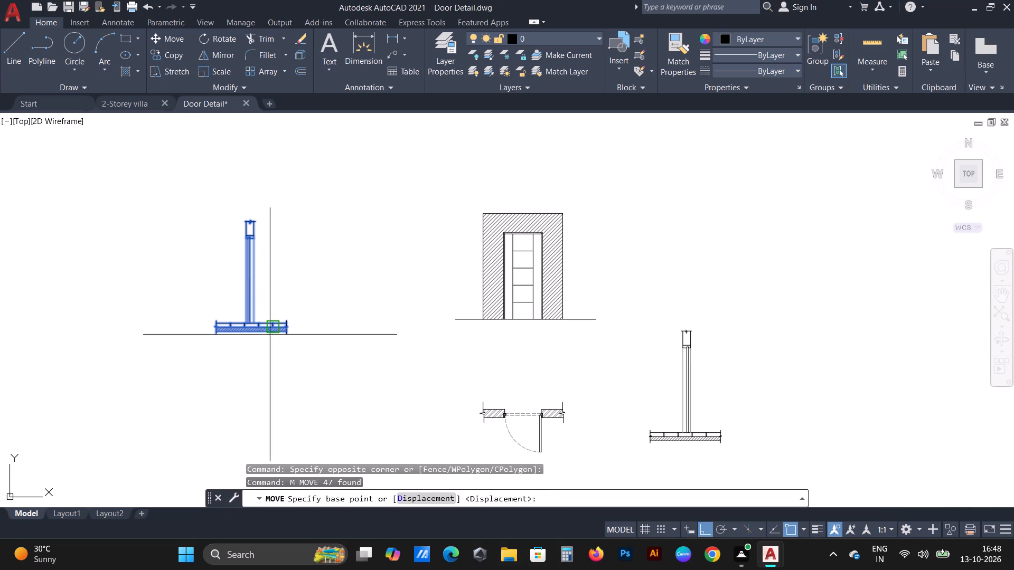
left_click(270, 335)
left_click(371, 326)
Move the mirrored door section straight up a short distance beside the door elevation.
left_click_drag(403, 368, 382, 350)
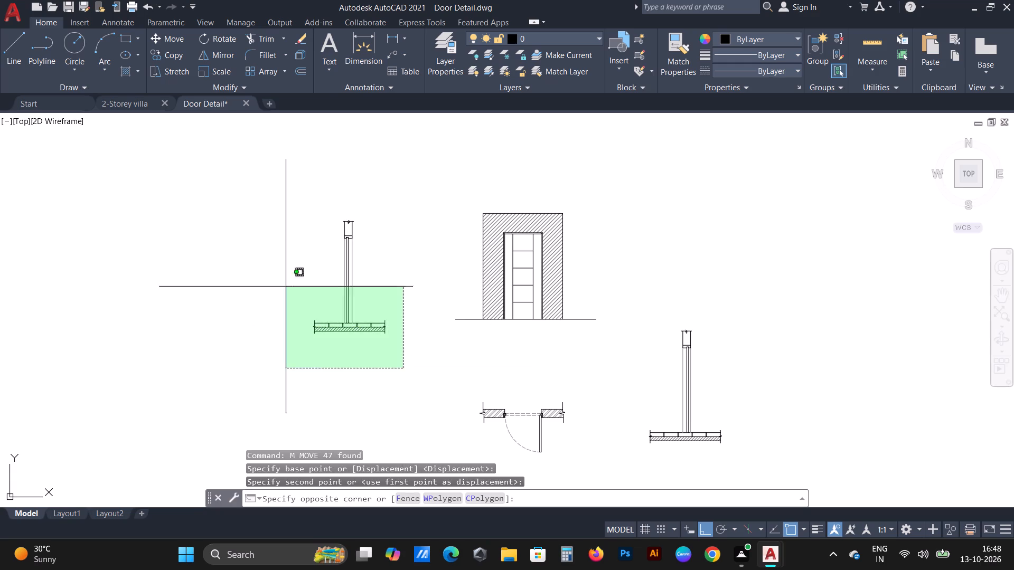
left_click_drag(238, 217, 240, 211)
key("m")
key("space")
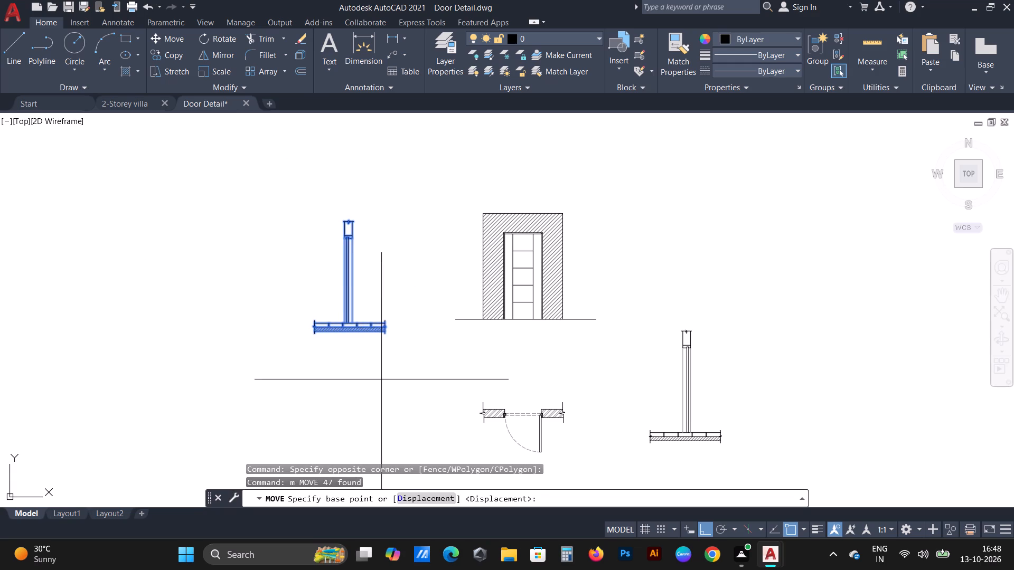
left_click(381, 379)
left_click(380, 351)
key("Escape")
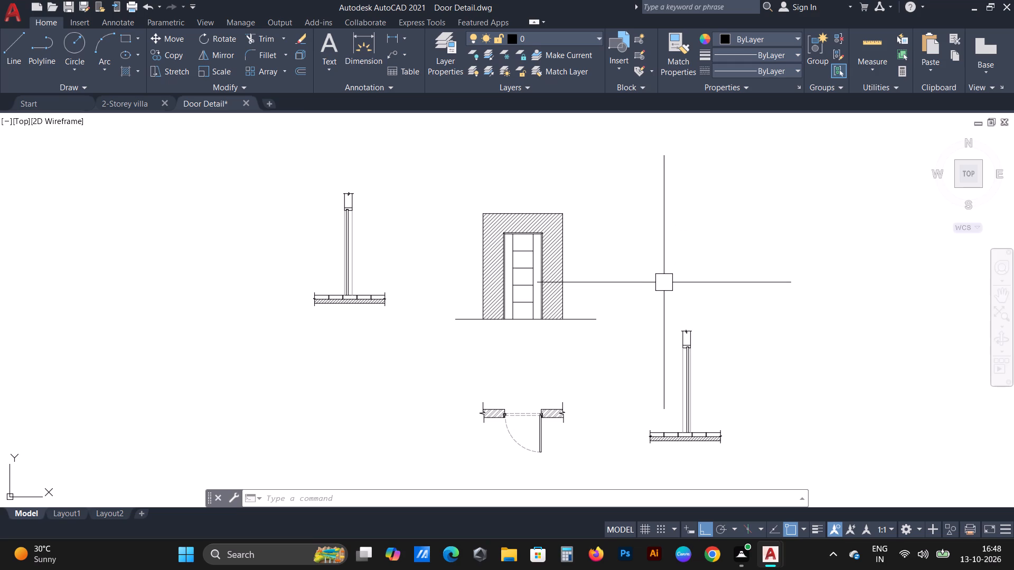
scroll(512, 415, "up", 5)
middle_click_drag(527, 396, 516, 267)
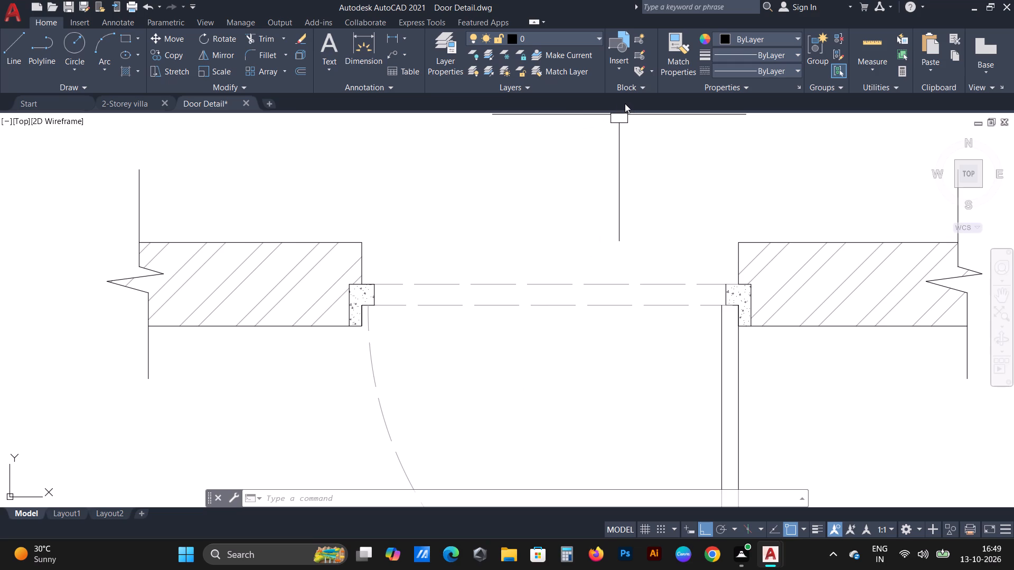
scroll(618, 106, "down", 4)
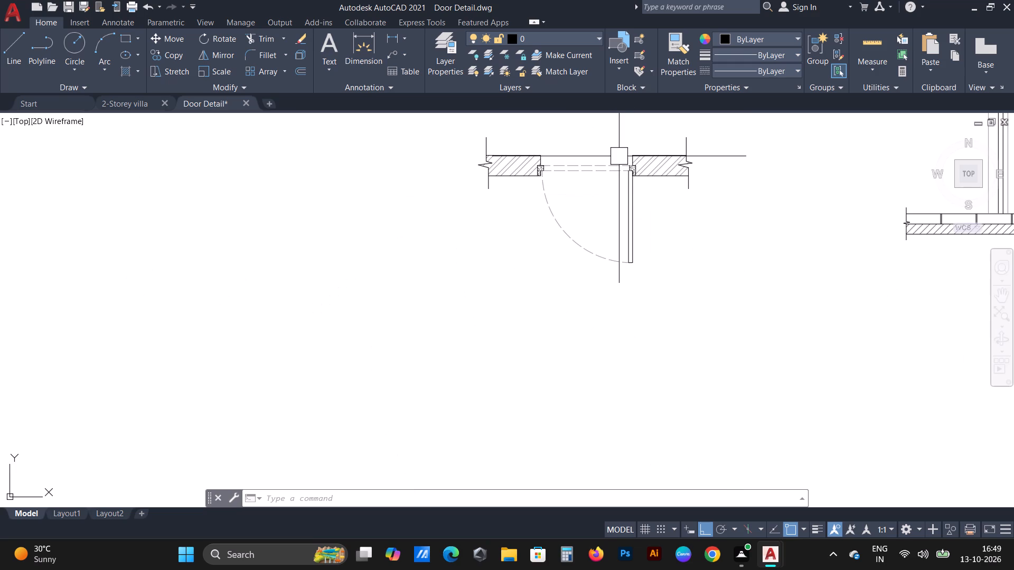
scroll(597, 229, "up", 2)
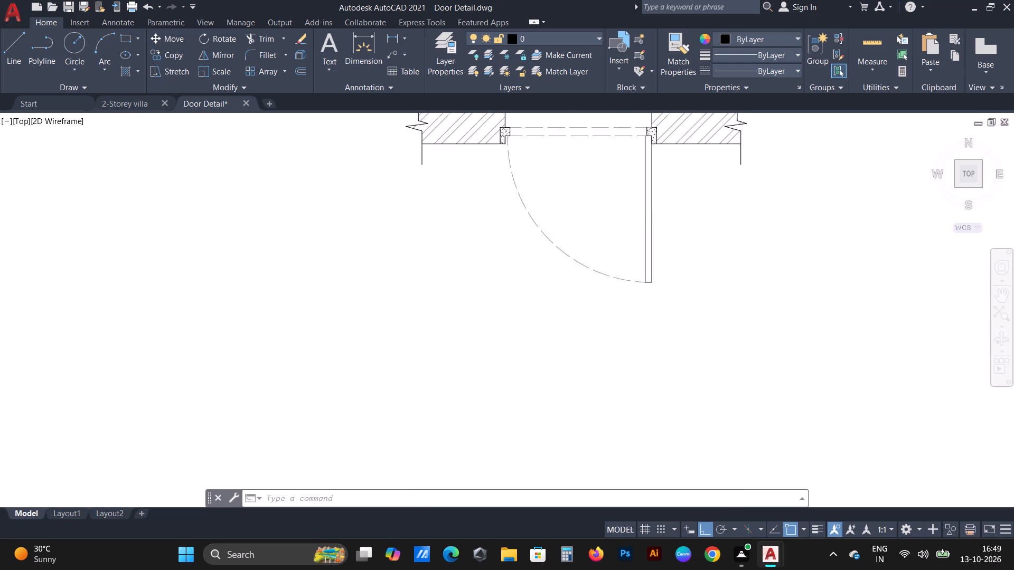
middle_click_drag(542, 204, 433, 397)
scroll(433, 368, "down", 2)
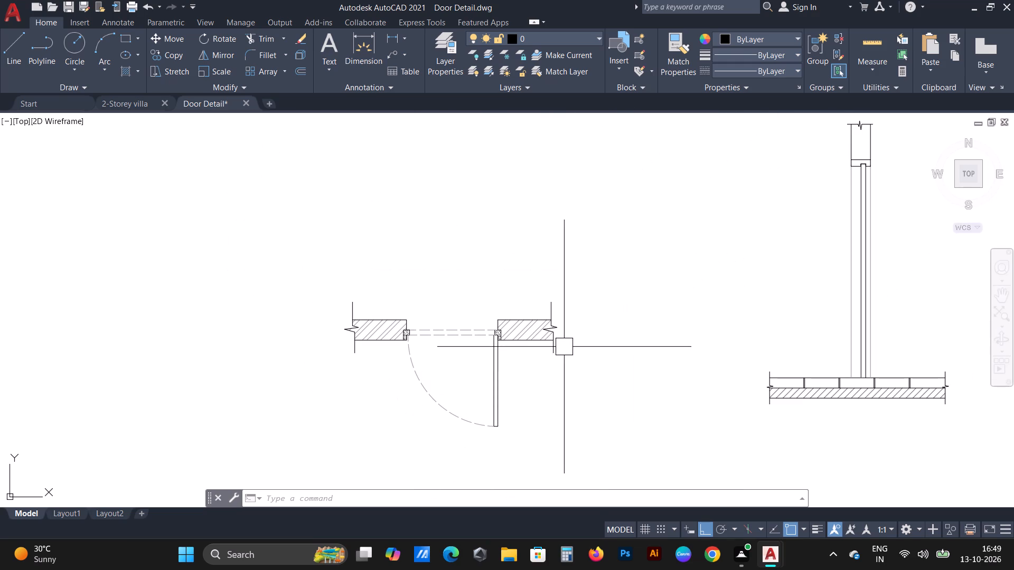
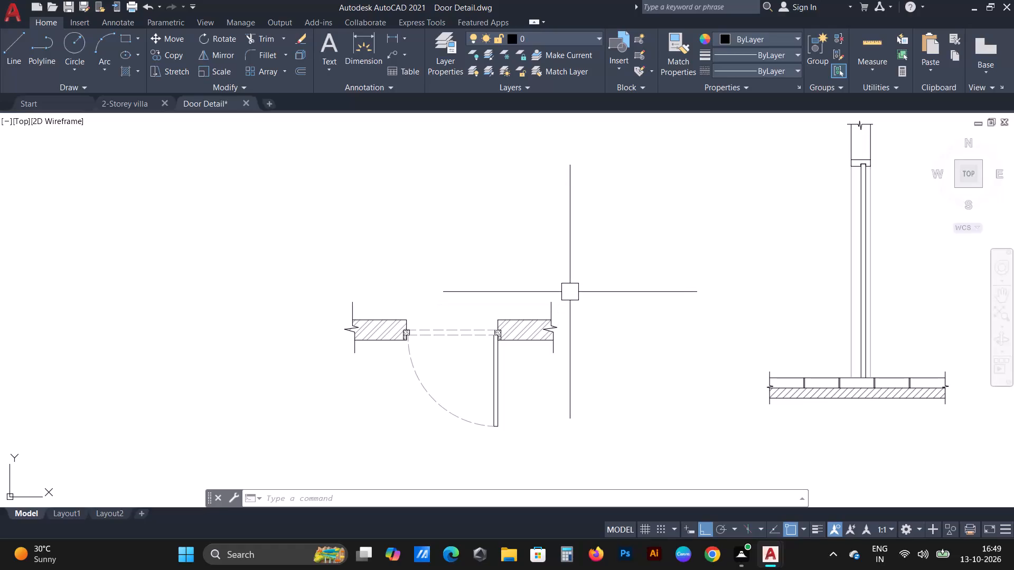
Add a horizontal dimension across the door opening in the plan, placed just above the walls.
left_click(372, 53)
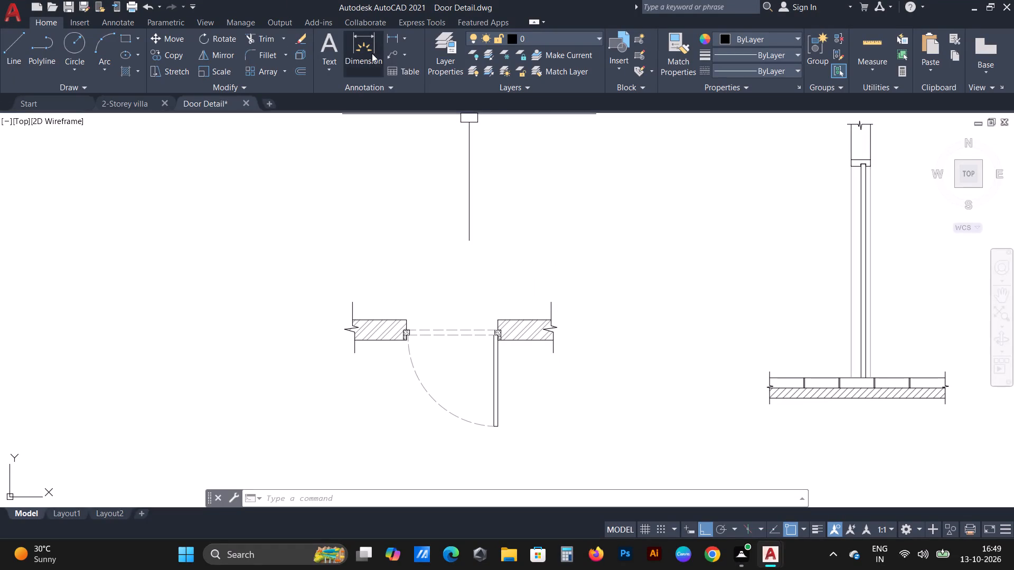
scroll(448, 332, "up", 2)
left_click(342, 308)
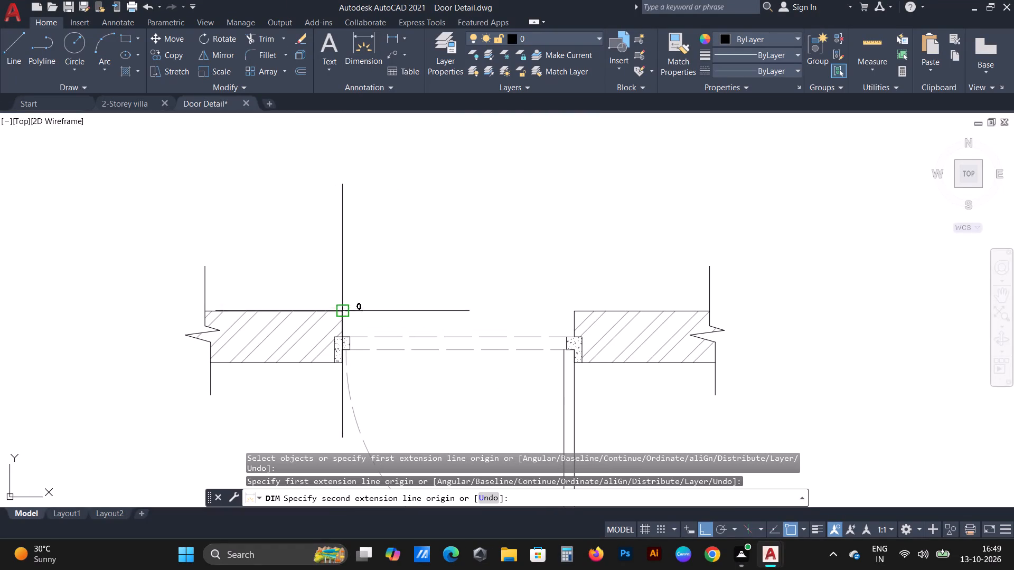
left_click_drag(575, 306, 576, 299)
left_click(576, 261)
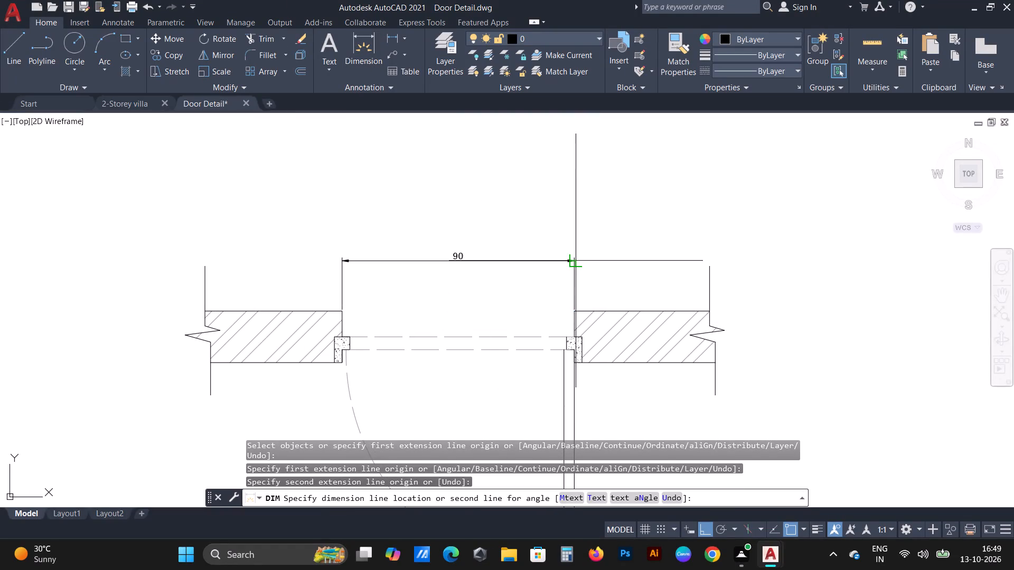
key("Escape")
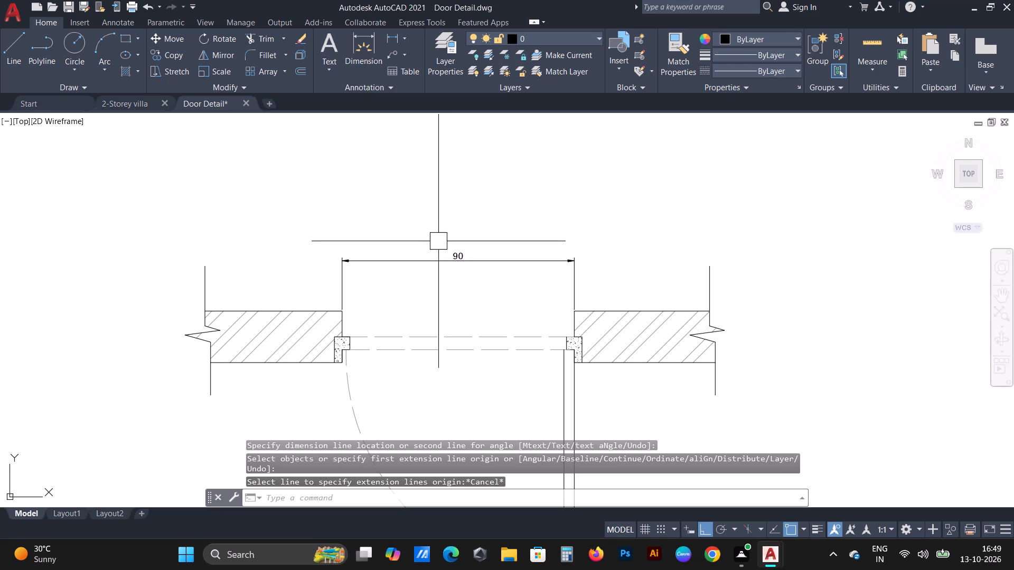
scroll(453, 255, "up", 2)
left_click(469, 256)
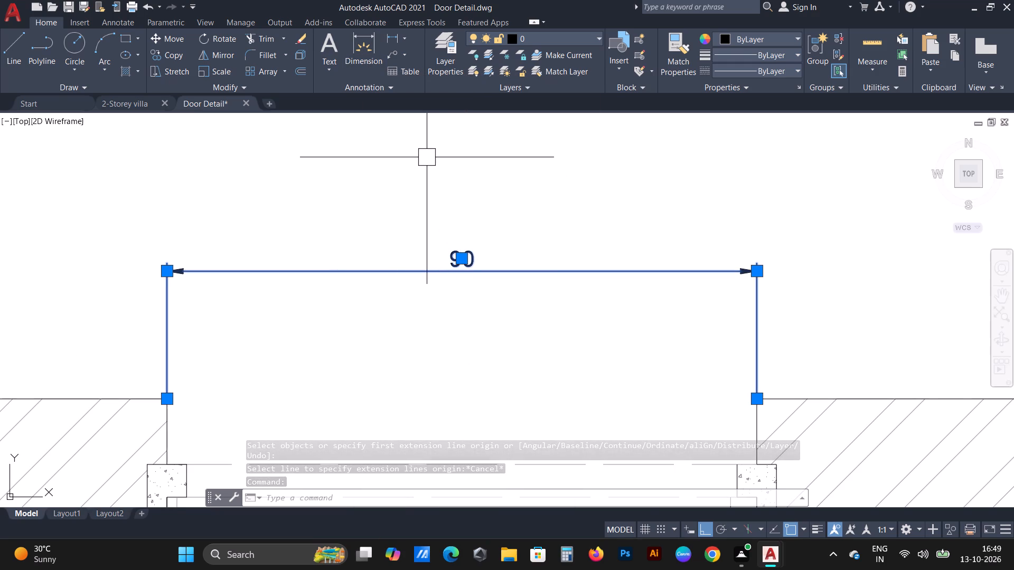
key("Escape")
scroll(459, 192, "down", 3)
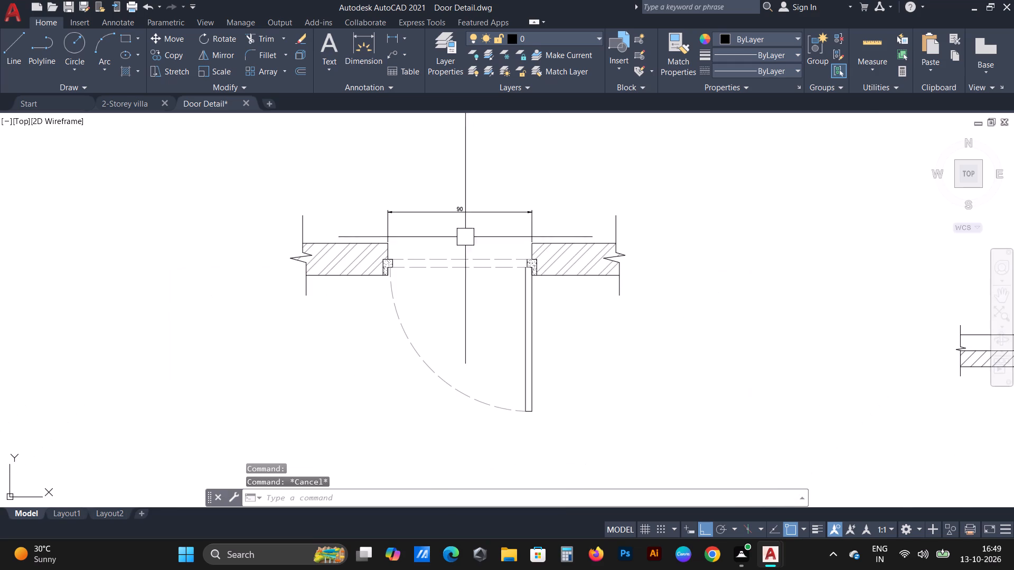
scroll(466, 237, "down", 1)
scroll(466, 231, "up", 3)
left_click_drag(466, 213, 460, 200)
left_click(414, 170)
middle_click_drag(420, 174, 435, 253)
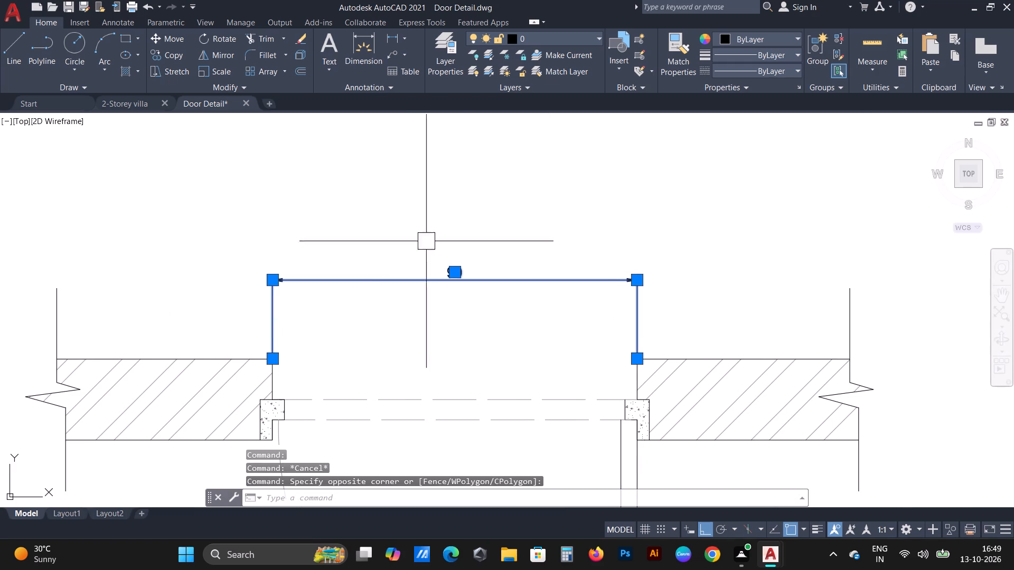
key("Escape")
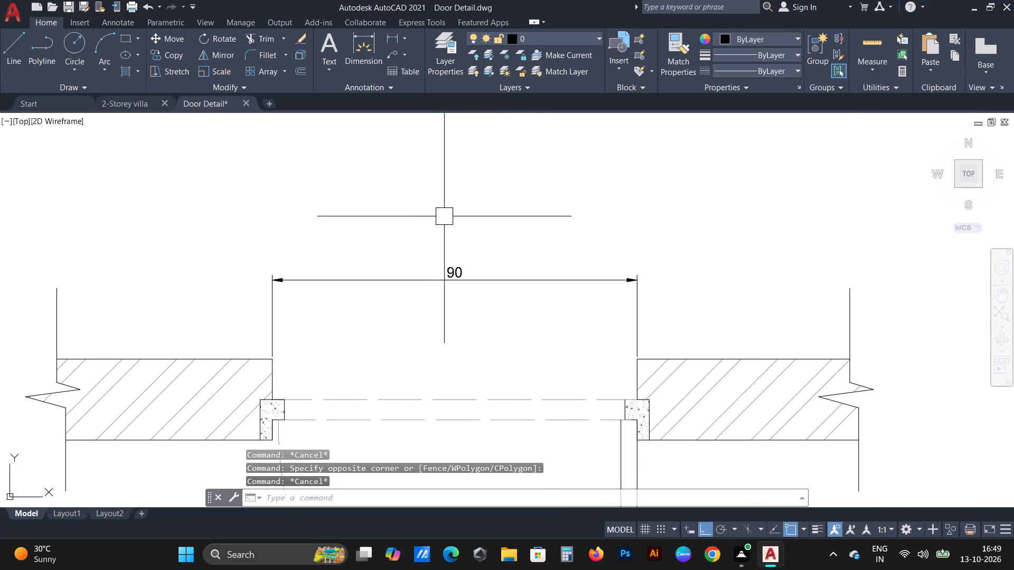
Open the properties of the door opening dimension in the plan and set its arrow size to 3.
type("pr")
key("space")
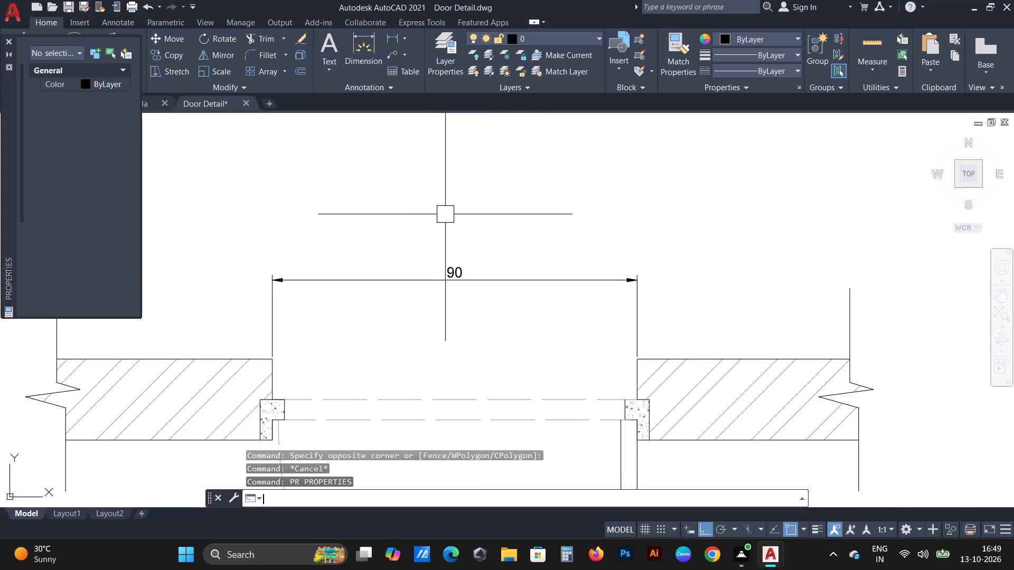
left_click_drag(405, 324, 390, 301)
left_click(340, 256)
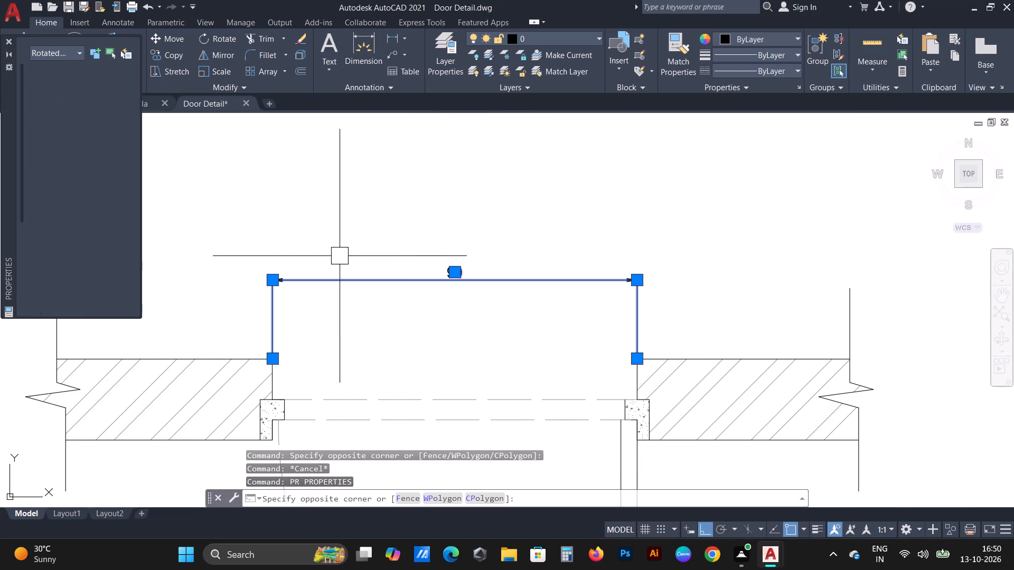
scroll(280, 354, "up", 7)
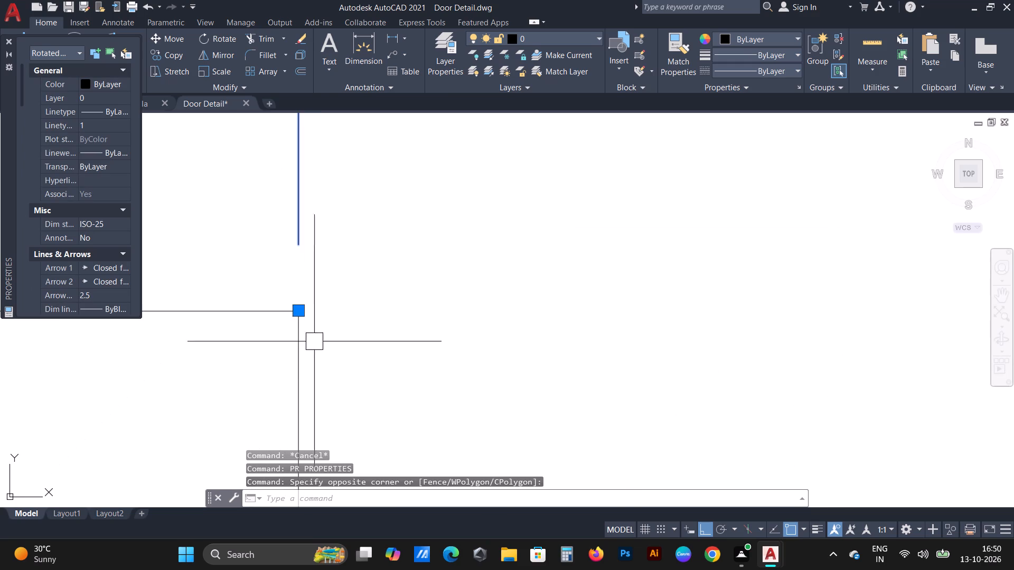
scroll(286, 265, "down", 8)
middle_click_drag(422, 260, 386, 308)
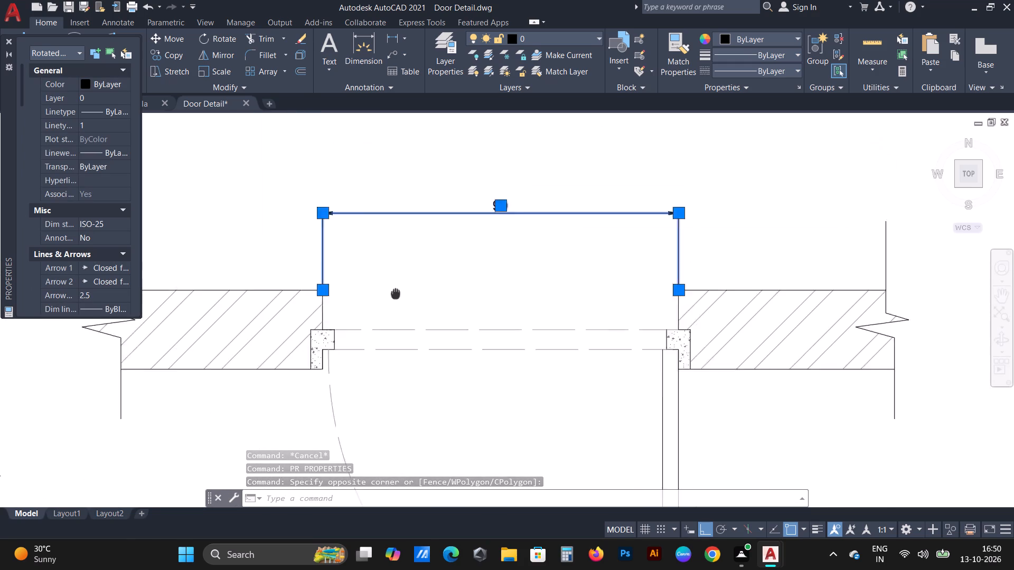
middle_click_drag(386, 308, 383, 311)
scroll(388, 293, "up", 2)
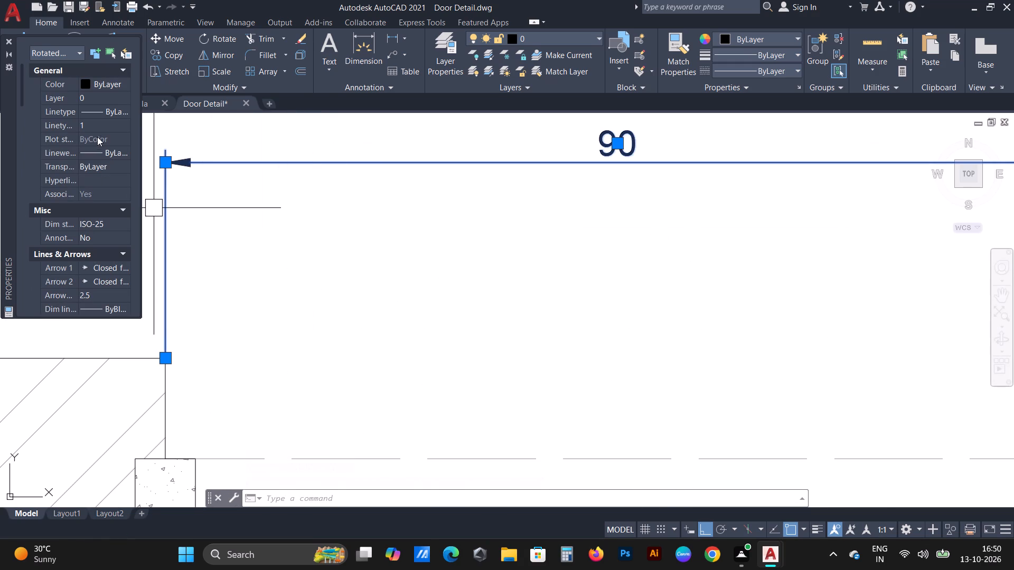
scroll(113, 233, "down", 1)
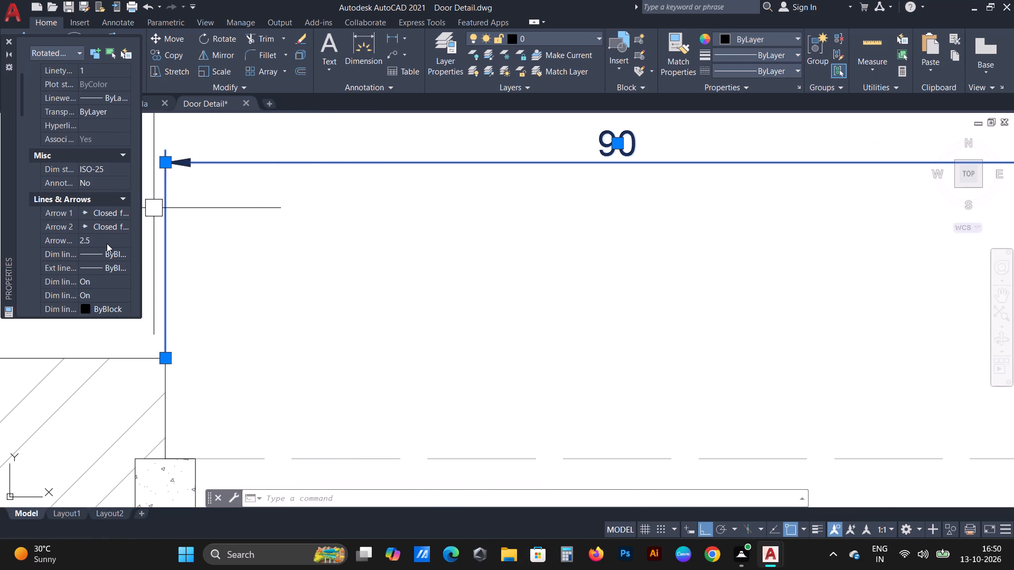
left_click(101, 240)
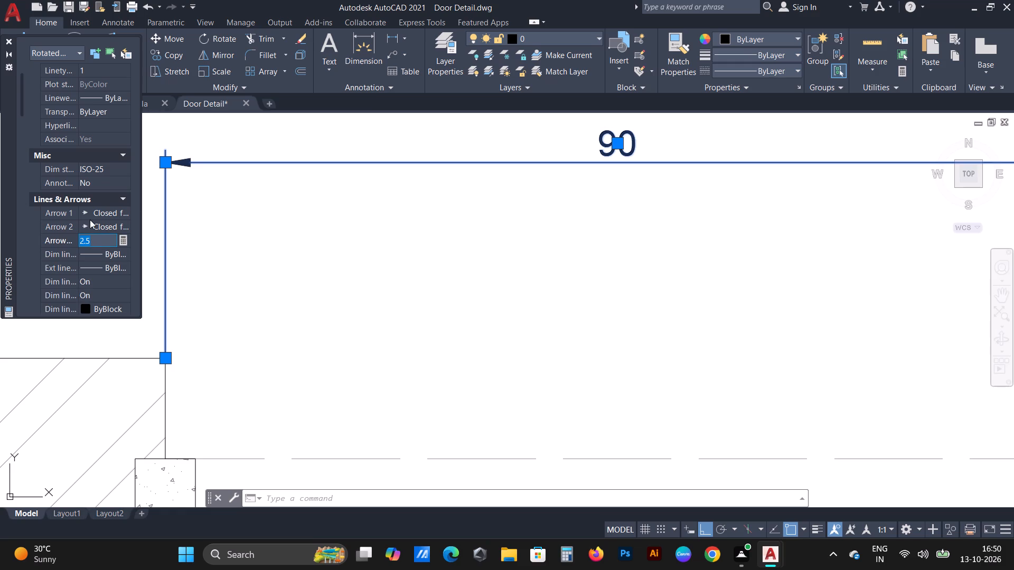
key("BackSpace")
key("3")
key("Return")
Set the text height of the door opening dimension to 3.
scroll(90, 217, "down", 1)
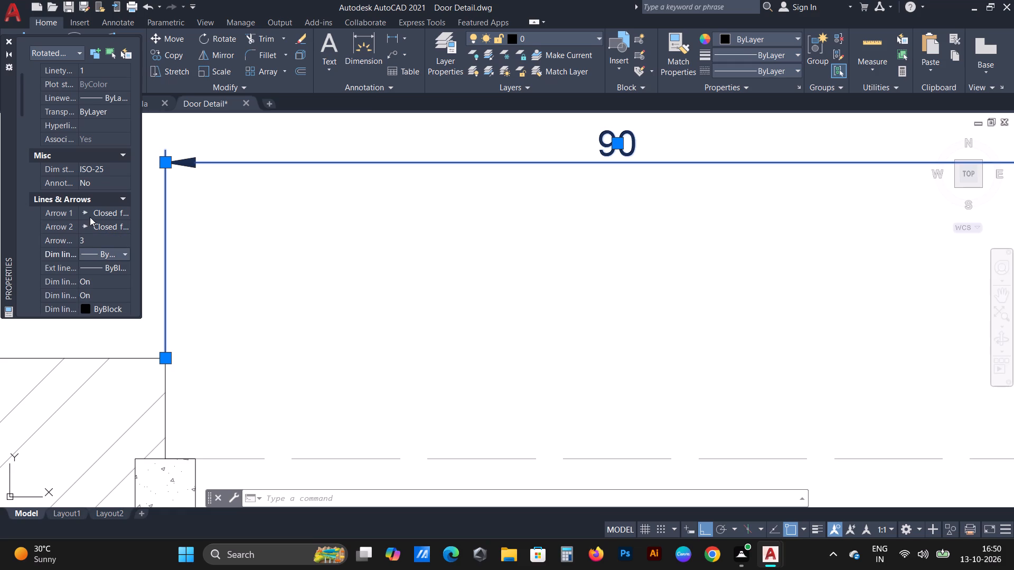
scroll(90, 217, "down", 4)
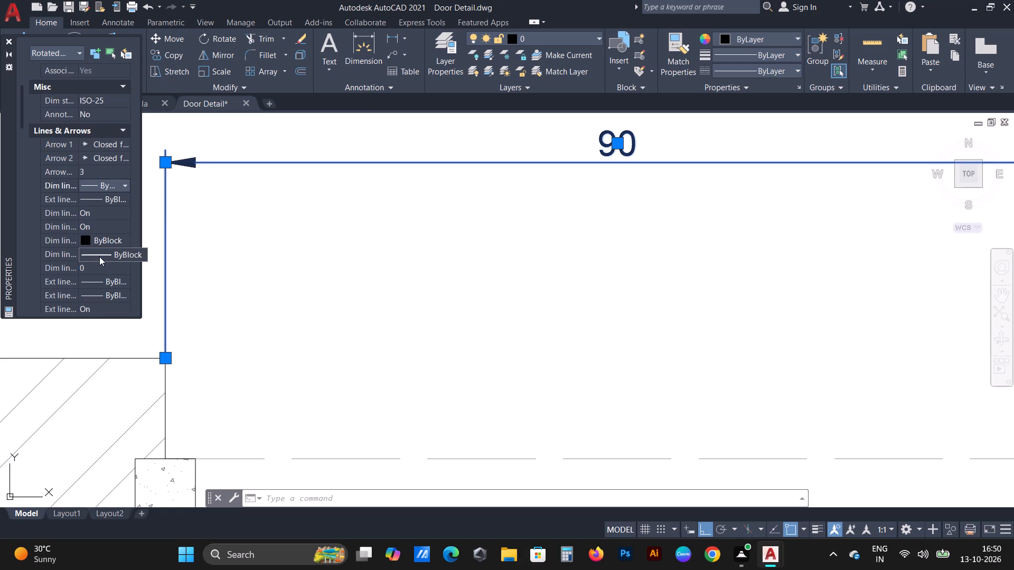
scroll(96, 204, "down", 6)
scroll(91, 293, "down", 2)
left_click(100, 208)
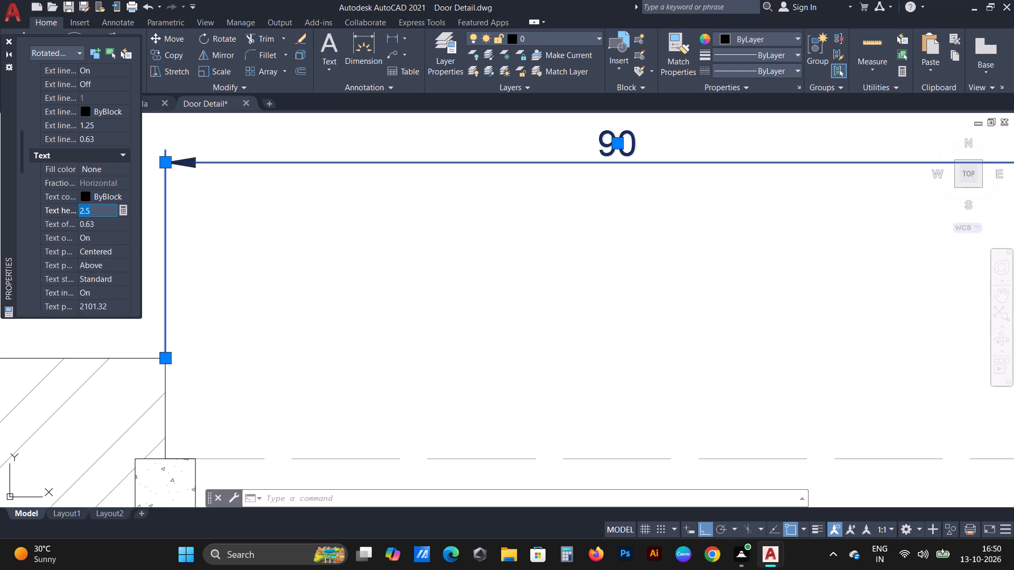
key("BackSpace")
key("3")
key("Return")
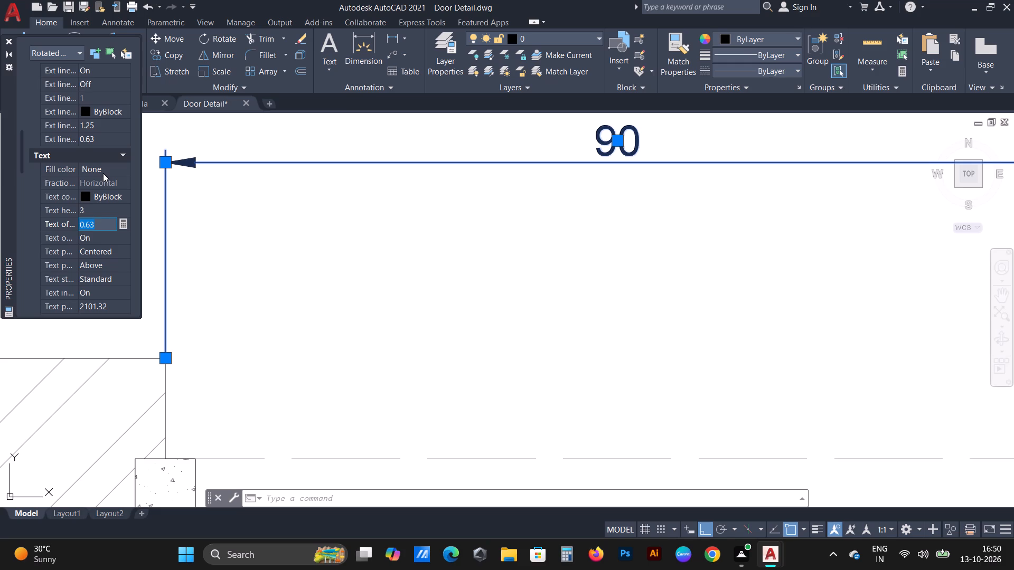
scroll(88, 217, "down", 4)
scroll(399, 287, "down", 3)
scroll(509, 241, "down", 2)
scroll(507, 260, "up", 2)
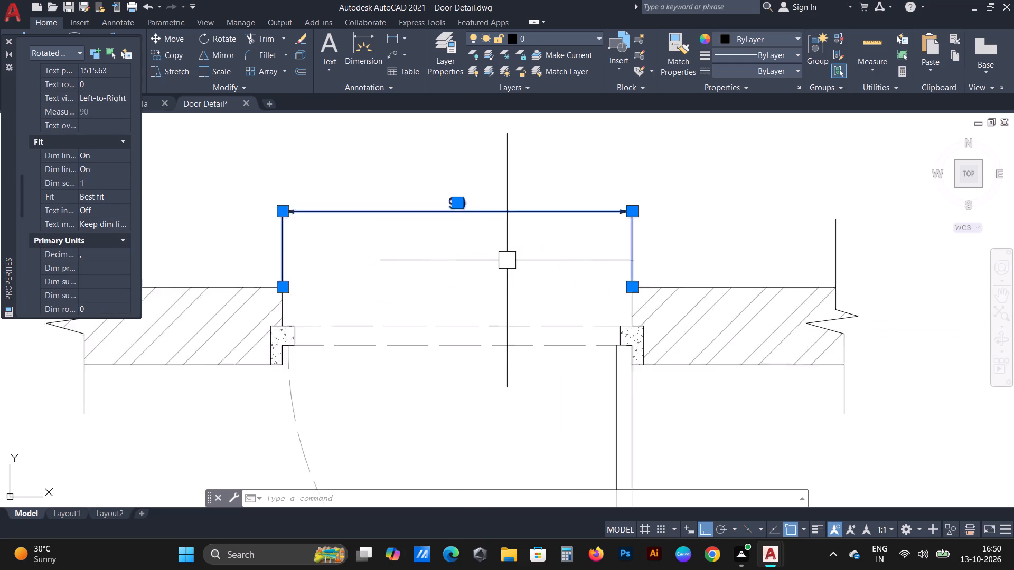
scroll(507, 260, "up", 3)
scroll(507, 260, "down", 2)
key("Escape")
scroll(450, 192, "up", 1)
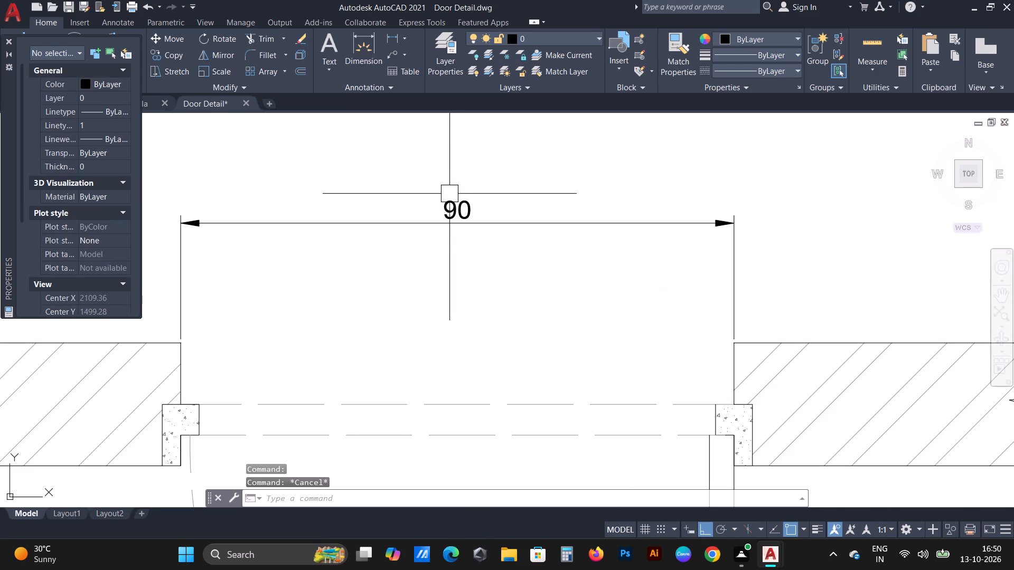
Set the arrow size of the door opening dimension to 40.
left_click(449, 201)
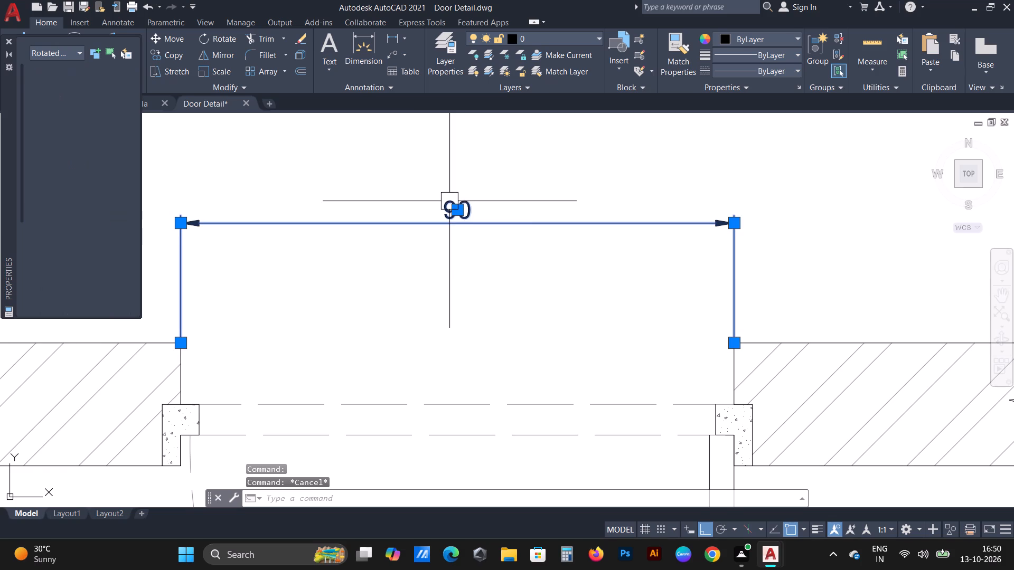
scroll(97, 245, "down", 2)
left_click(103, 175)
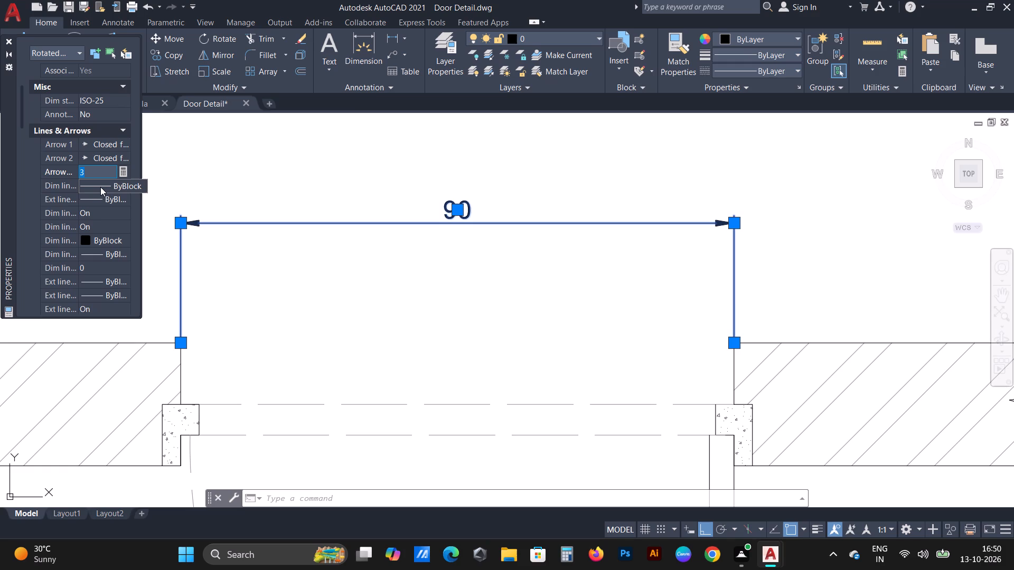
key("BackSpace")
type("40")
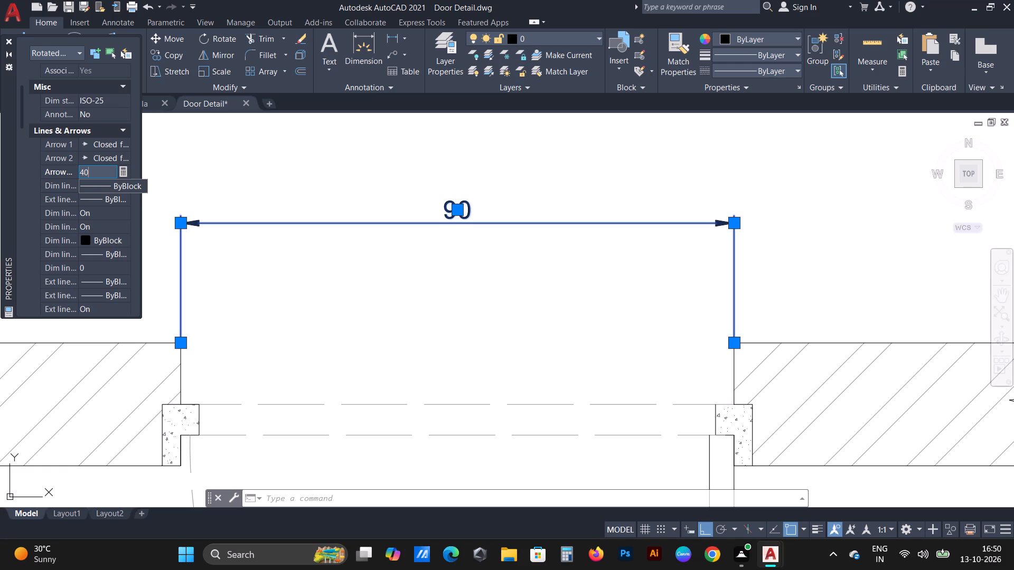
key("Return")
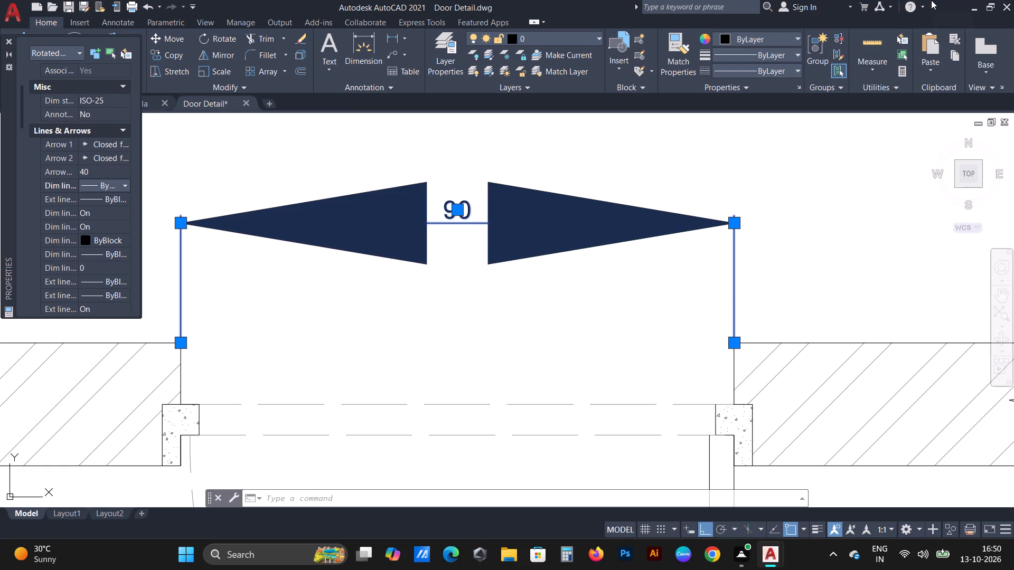
Set the arrow size of the door opening dimension to 2.5.
left_click(96, 172)
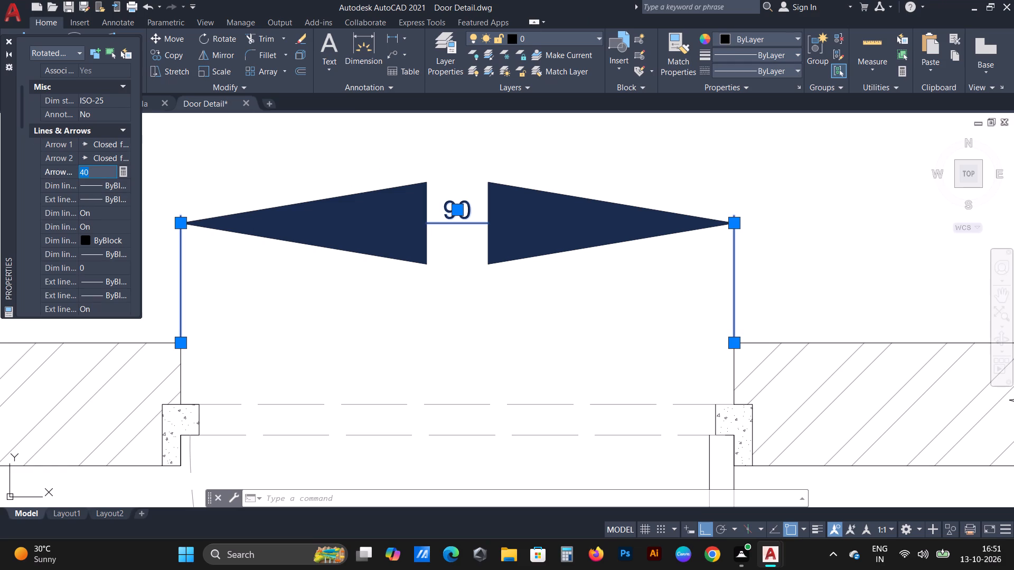
key("BackSpace")
type("2.5")
key("Return")
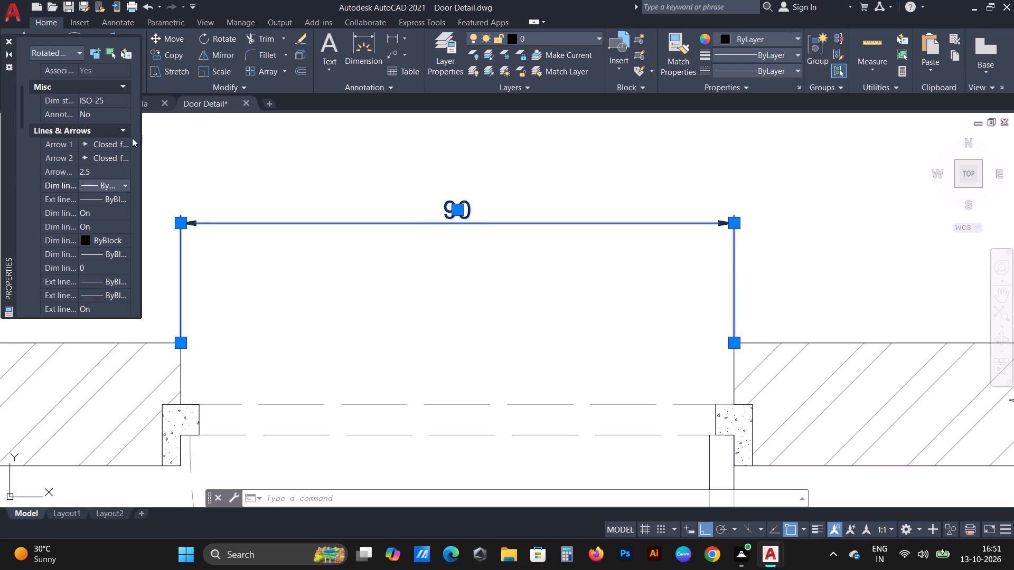
Set the text height of the door opening dimension to 4 and deselect it.
scroll(103, 191, "down", 6)
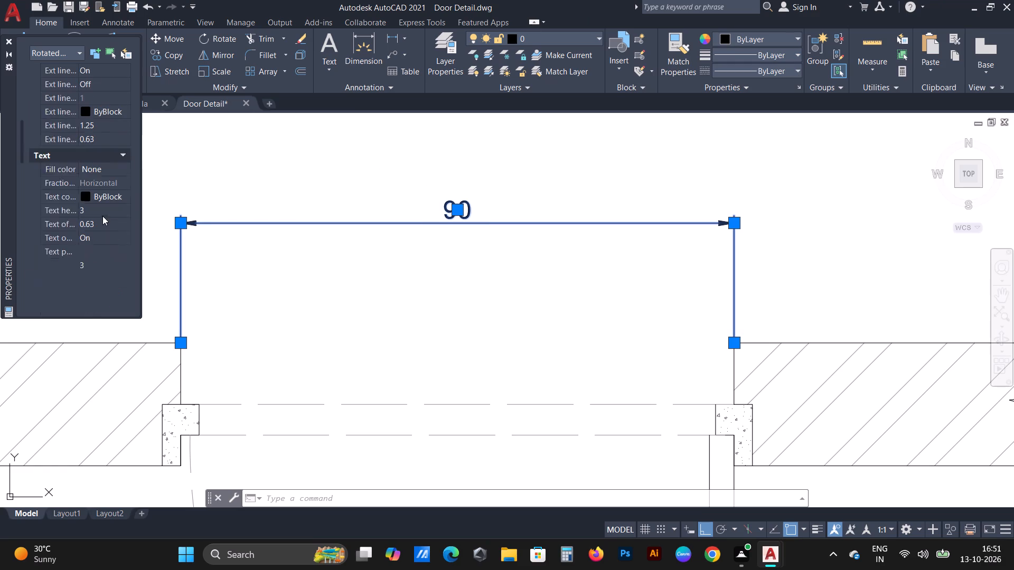
left_click(108, 208)
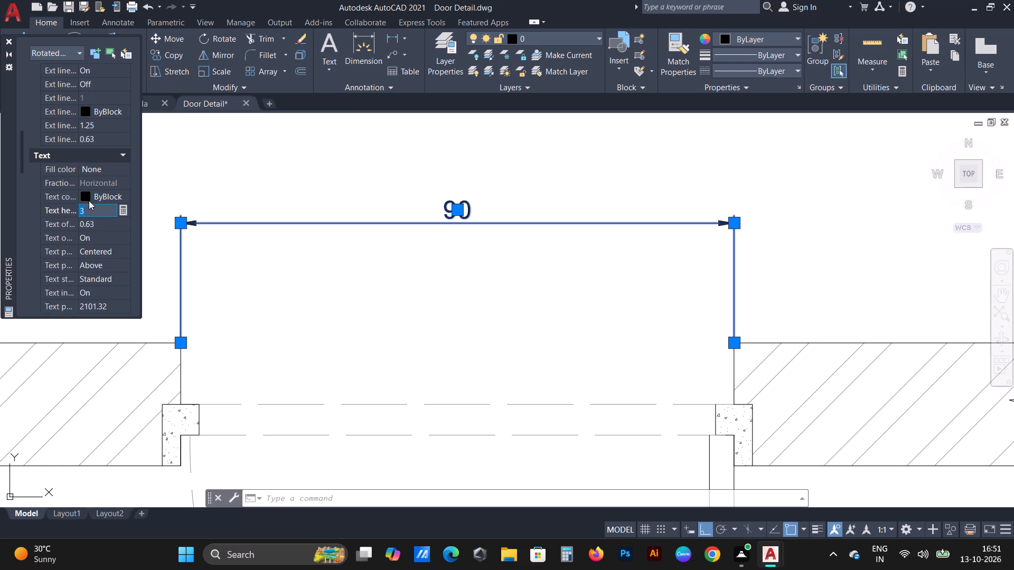
key("BackSpace")
key("4")
key("Return")
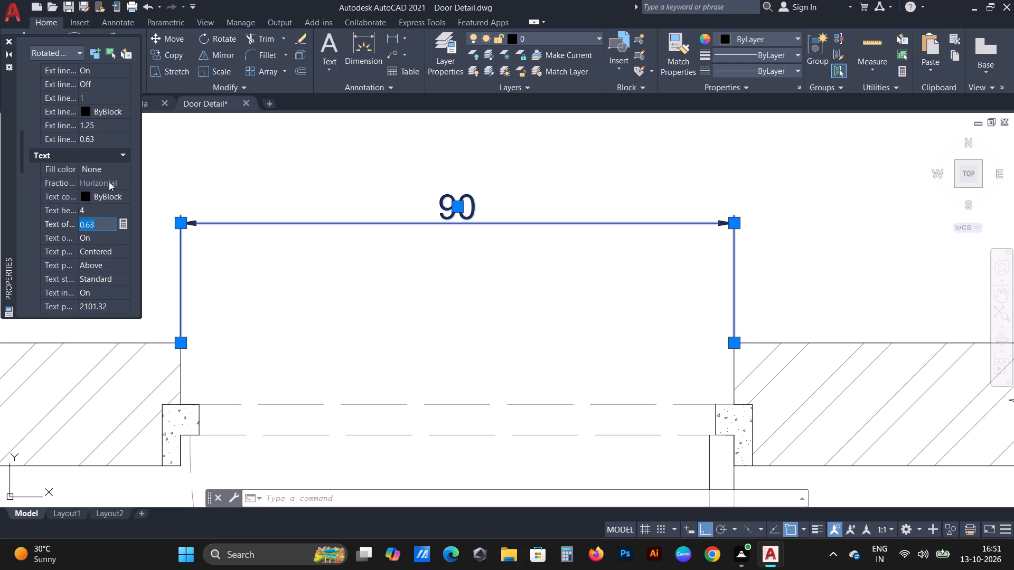
key("Escape")
scroll(622, 280, "down", 4)
scroll(652, 343, "up", 1)
middle_click_drag(651, 344, 617, 376)
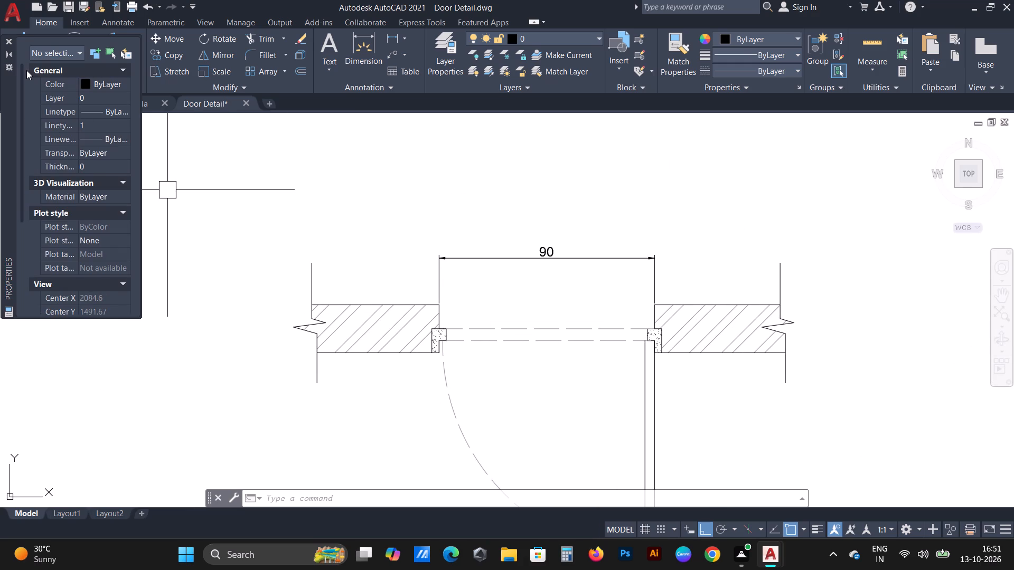
key("Escape")
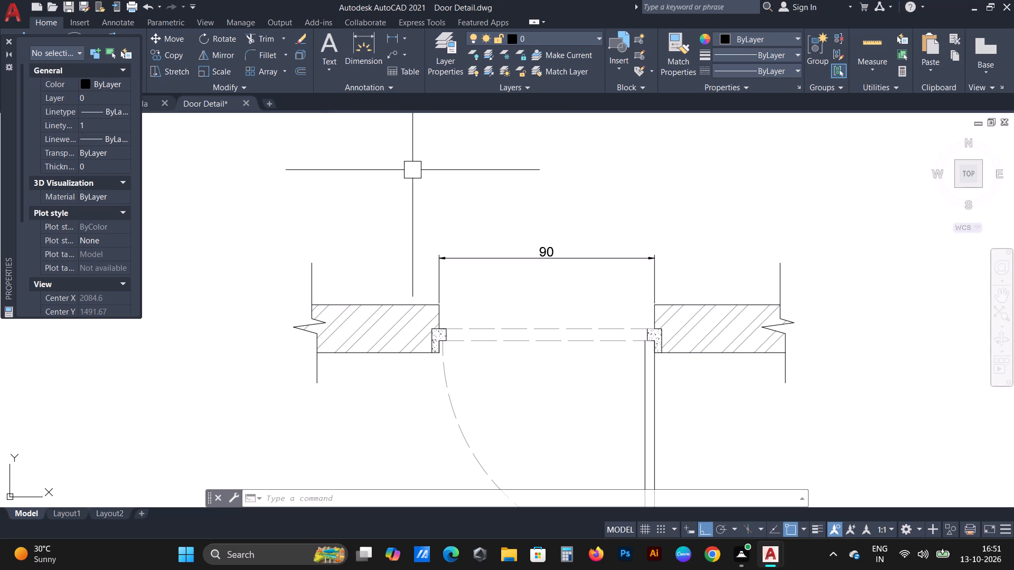
left_click(456, 174)
left_click(390, 170)
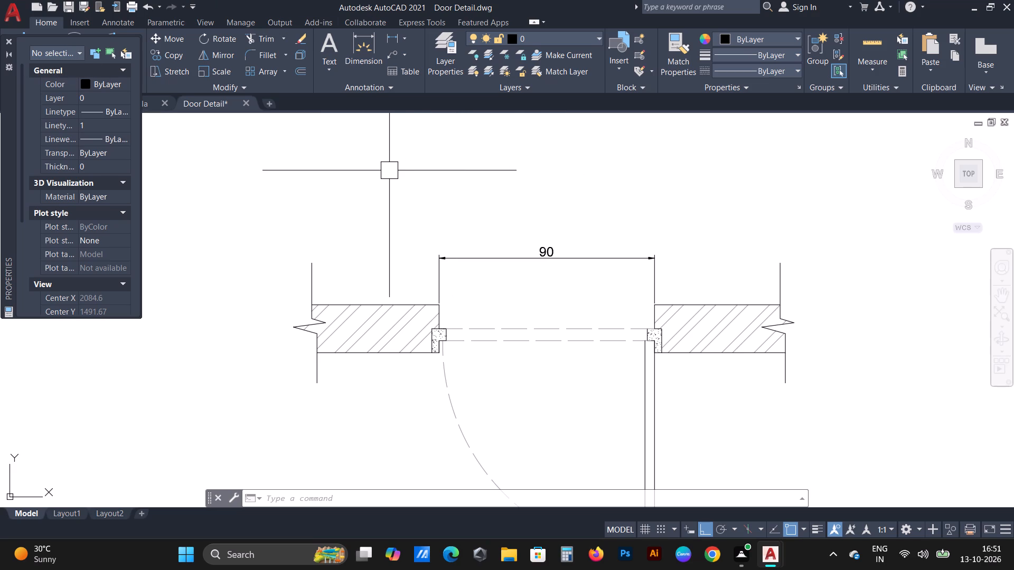
Close the Properties palette.
middle_click_drag(684, 337, 660, 304)
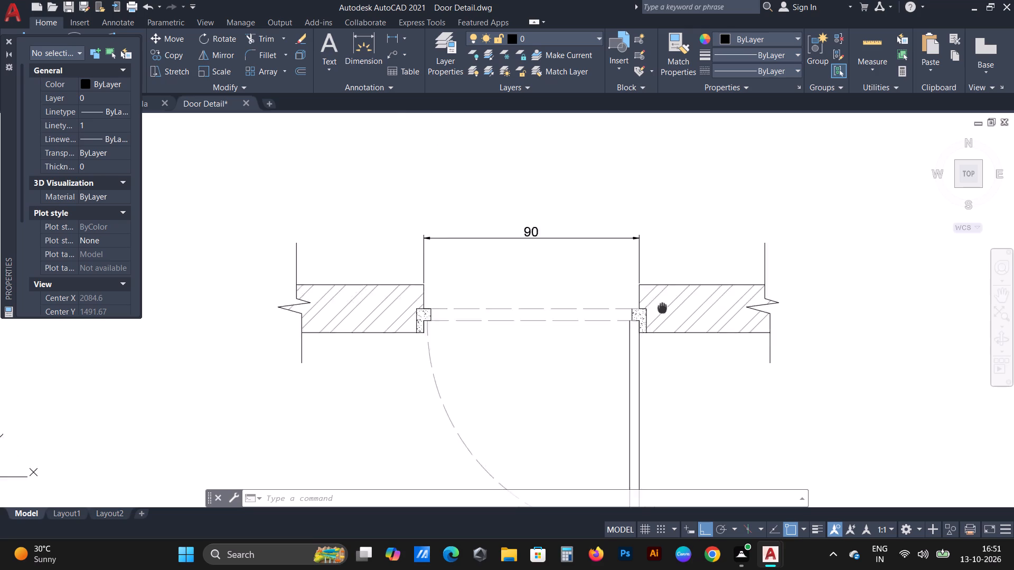
middle_click_drag(660, 304, 591, 226)
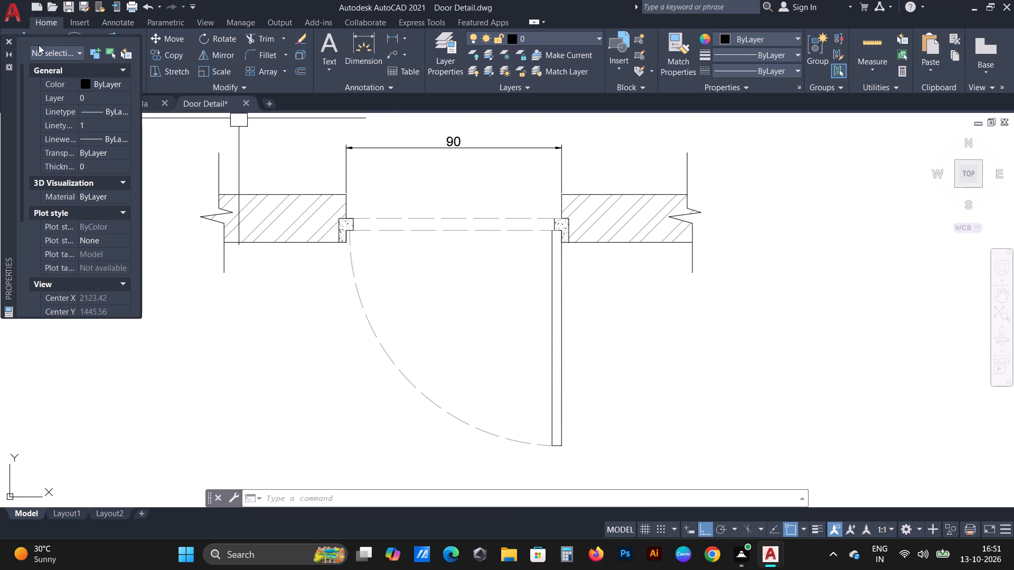
left_click(12, 44)
Draw a horizontal leader line outward from the midpoint of the open door leaf's outer edge in the plan.
scroll(293, 231, "down", 3)
scroll(398, 243, "up", 2)
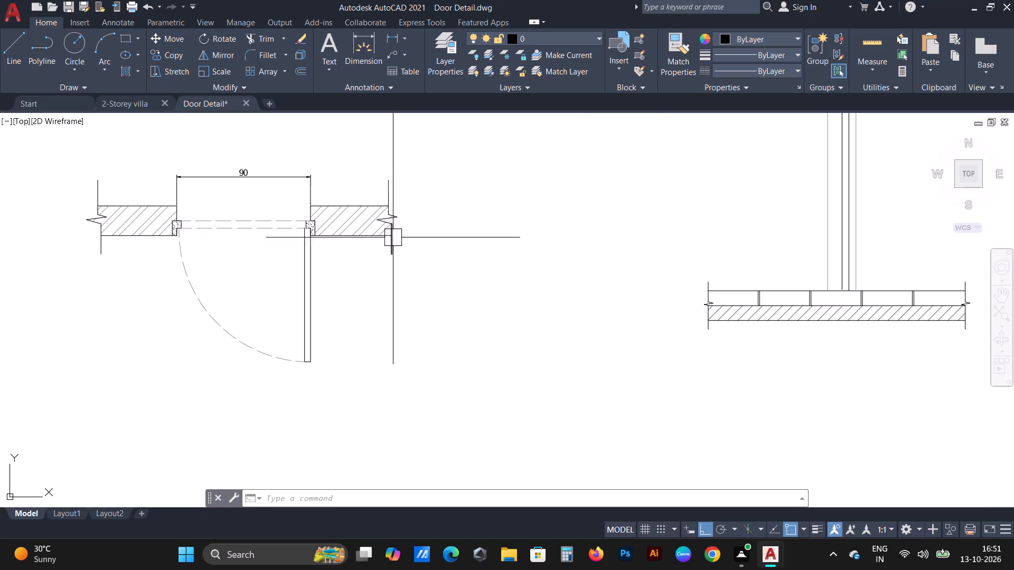
left_click(18, 50)
scroll(321, 285, "up", 1)
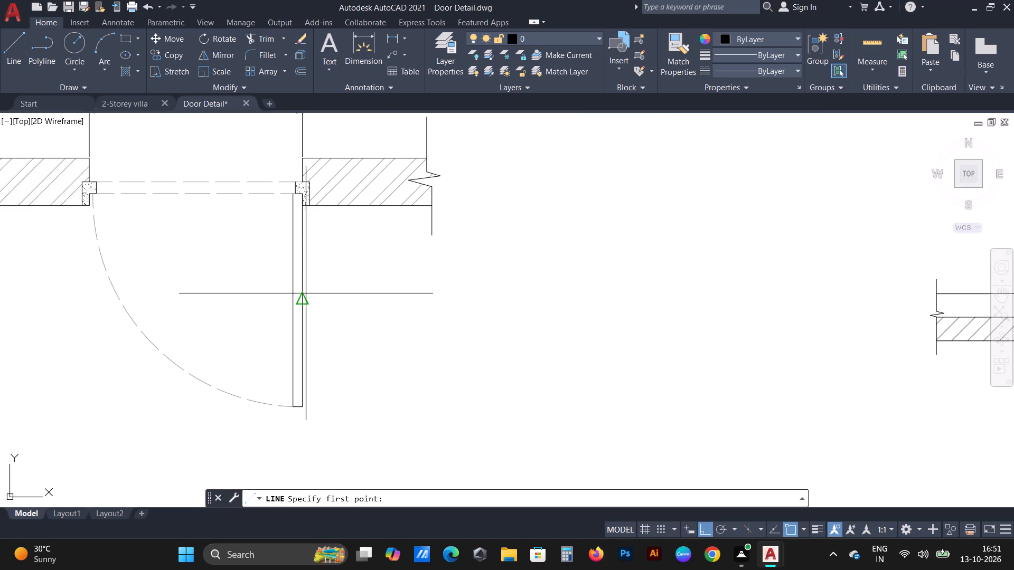
left_click_drag(303, 296, 311, 296)
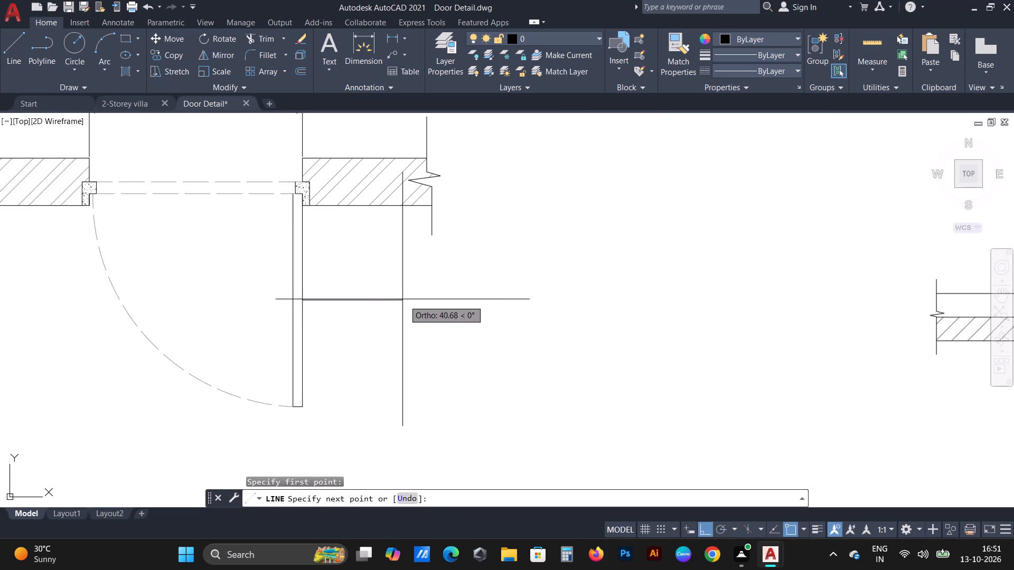
left_click(418, 299)
key("Escape")
left_click_drag(387, 327, 387, 303)
left_click(388, 287)
left_click_drag(372, 317, 371, 312)
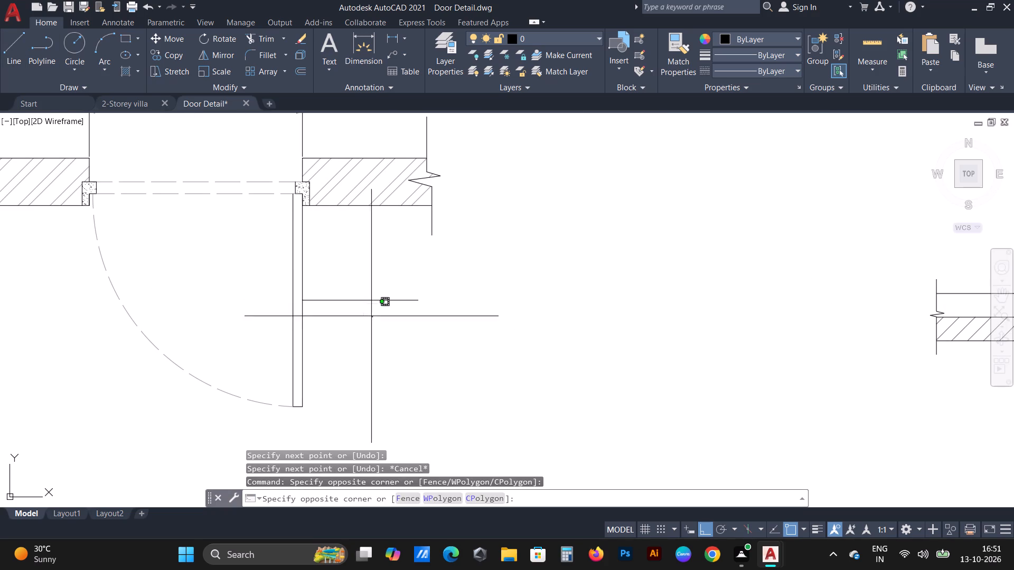
left_click_drag(371, 312, 366, 280)
left_click(353, 255)
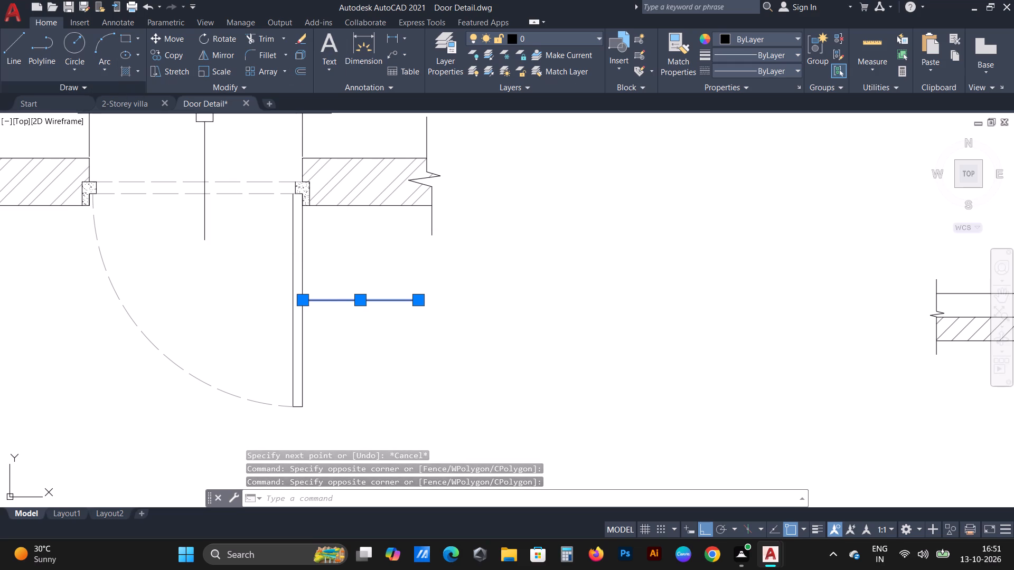
key("Escape")
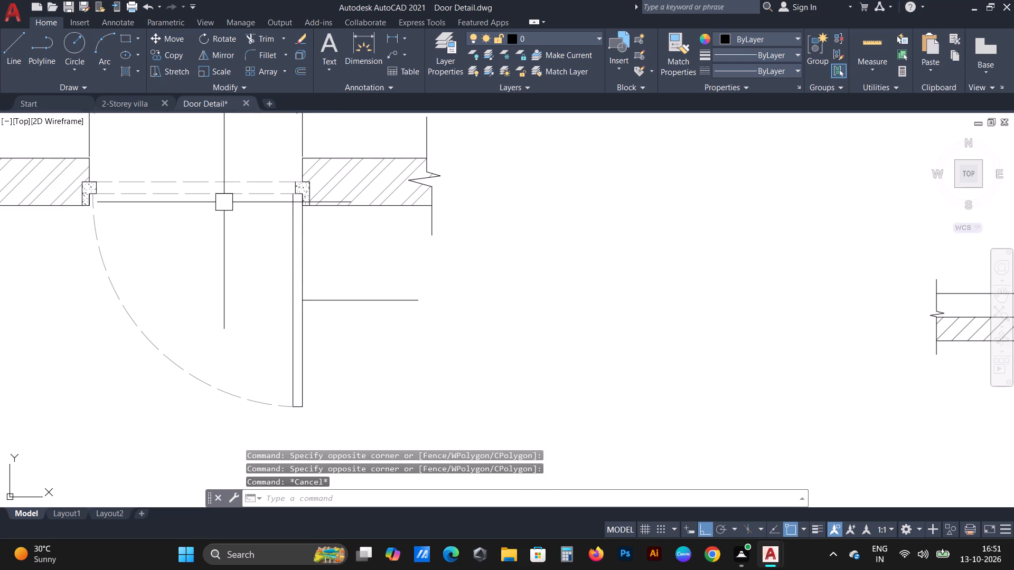
Add multiline text reading "Frame thickness" beyond the free end of the leader line.
left_click(327, 53)
left_click(468, 271)
left_click(673, 296)
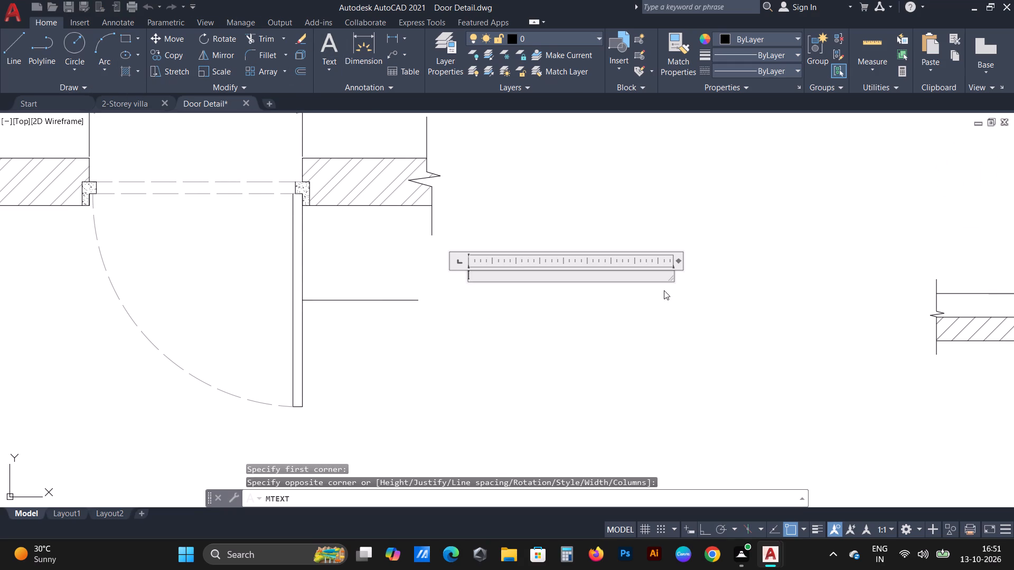
type("ramme")
key("BackSpace")
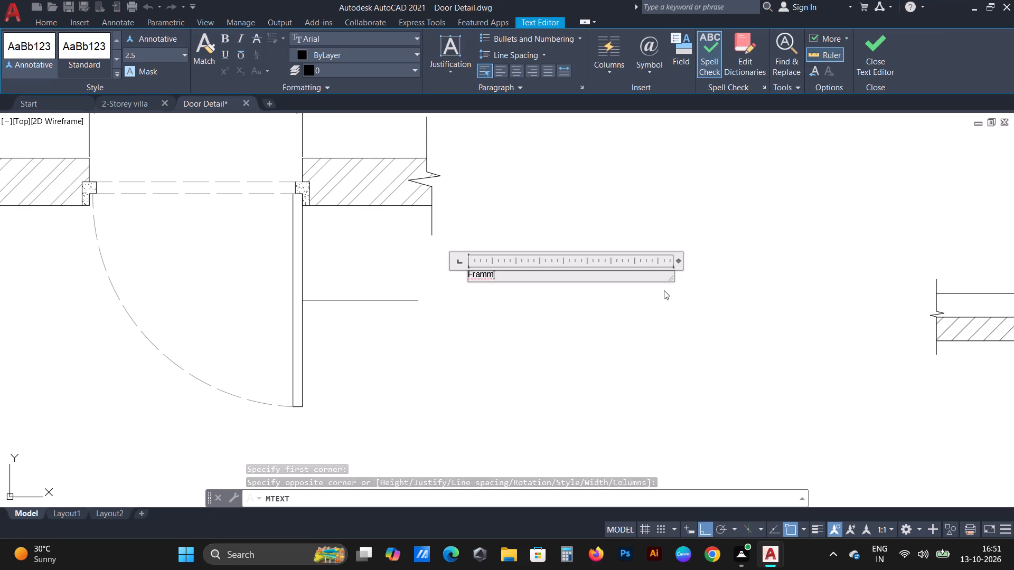
key("BackSpace")
type("e")
key("space")
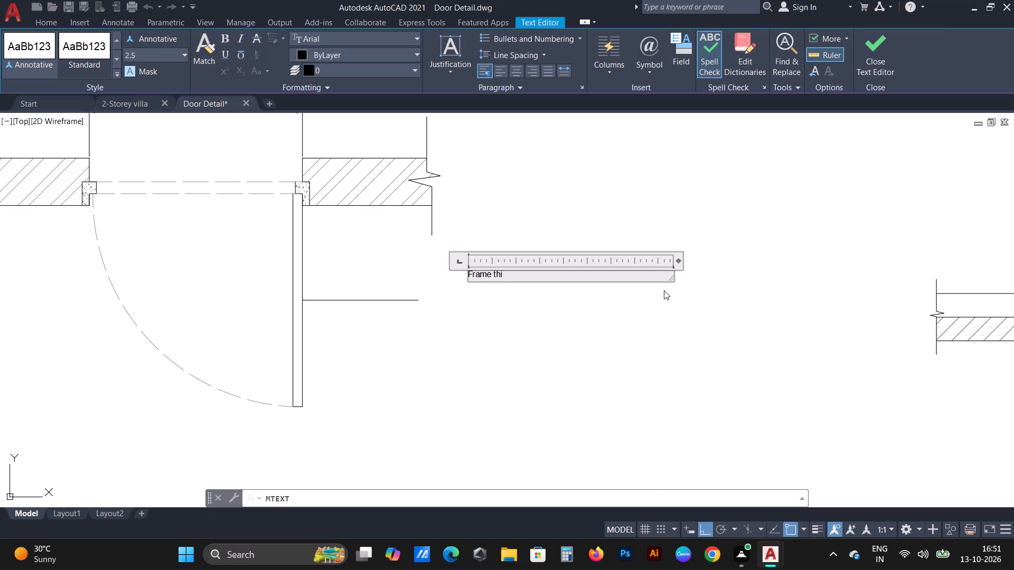
key("n")
type("ess")
Format the "Frame thickness" text in Arial Rounded MT Bold with height 4 and finish the text edit.
left_click_drag(538, 275, 456, 285)
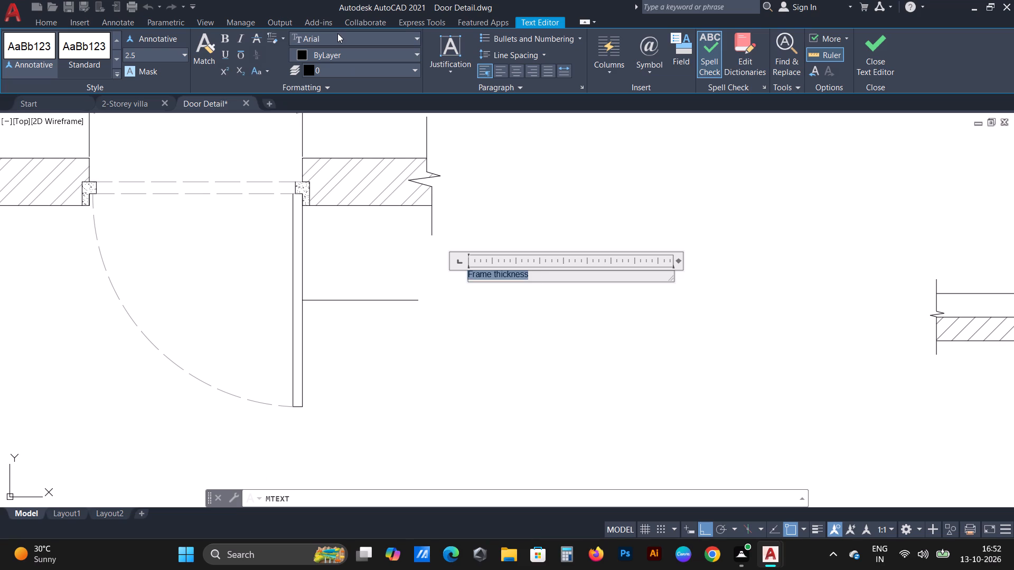
left_click(336, 34)
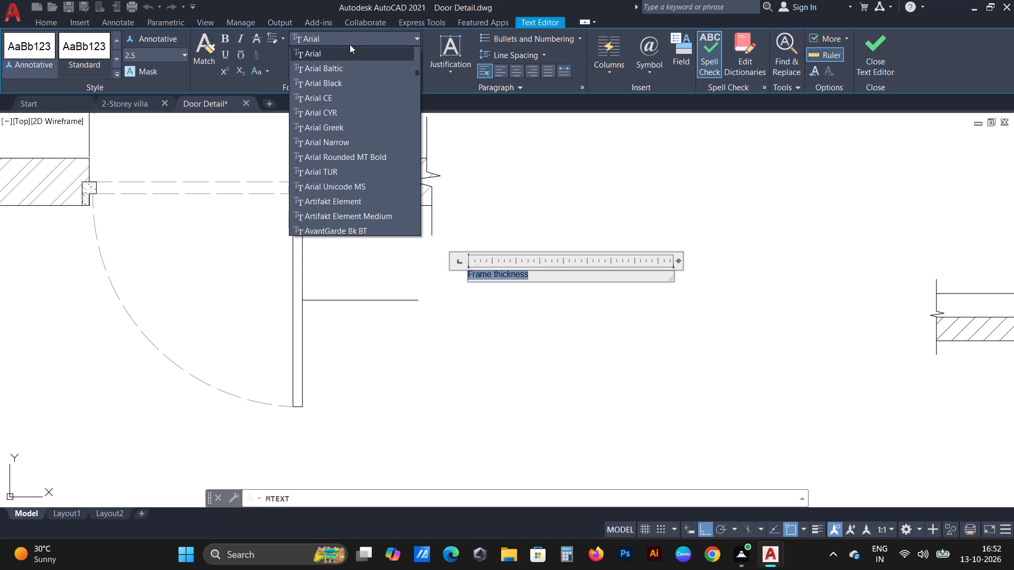
left_click(369, 158)
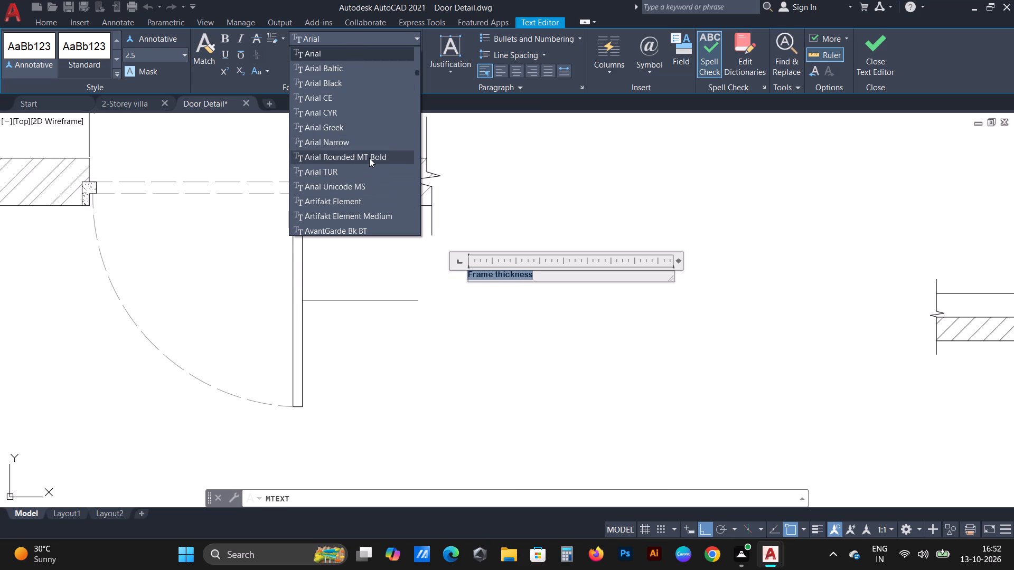
left_click(156, 54)
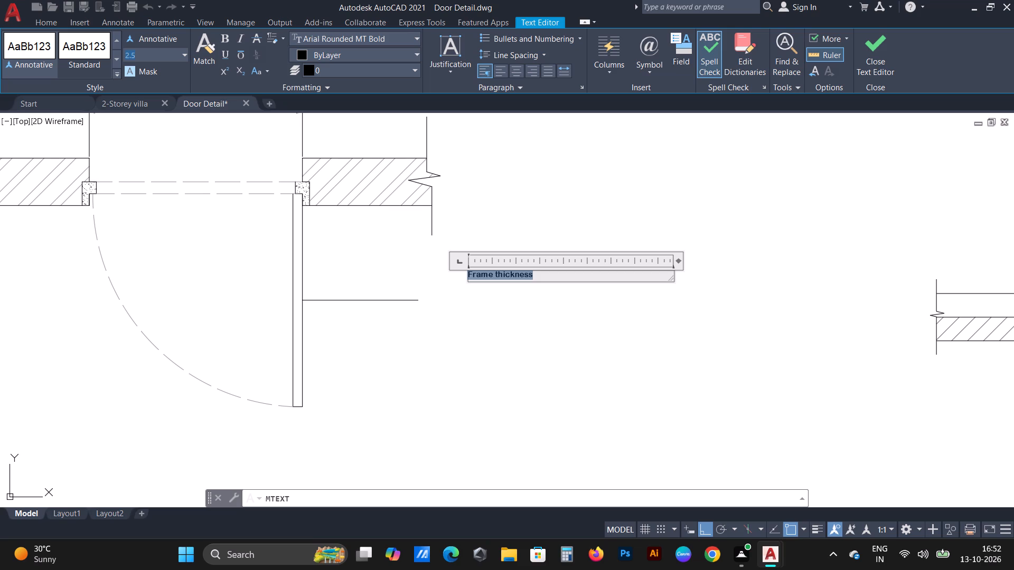
key("BackSpace")
key("4")
key("Return")
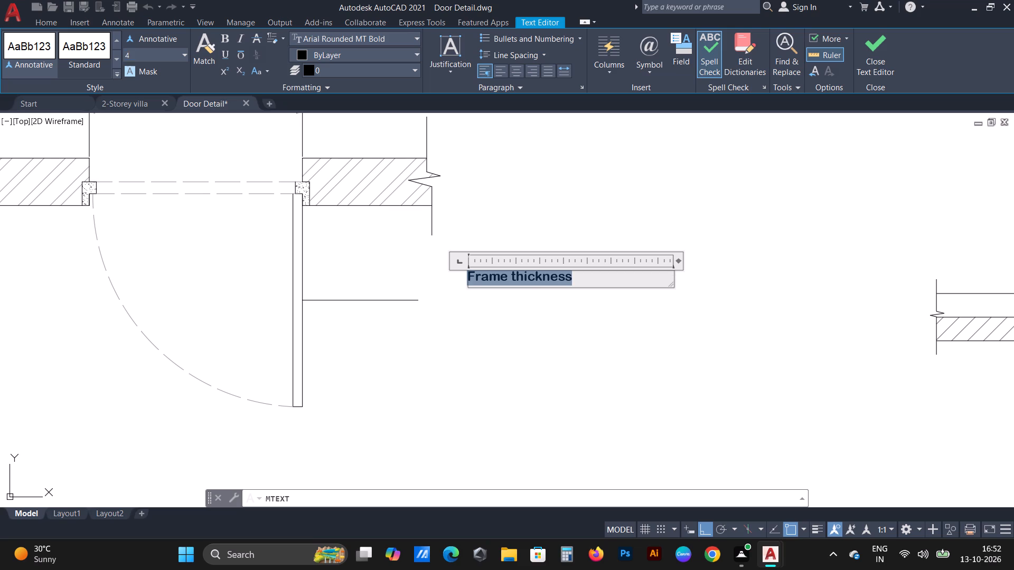
left_click(873, 62)
Rewrite the label text in capitals as "FRAME THICKNESS".
left_click_drag(540, 282, 492, 278)
double_click(510, 274)
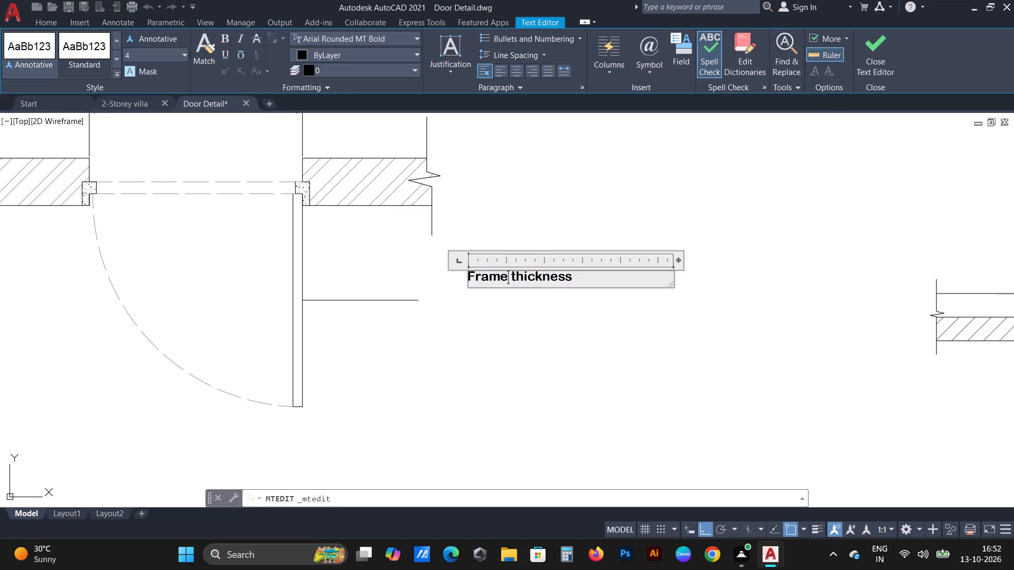
left_click_drag(589, 283, 370, 300)
key("BackSpace")
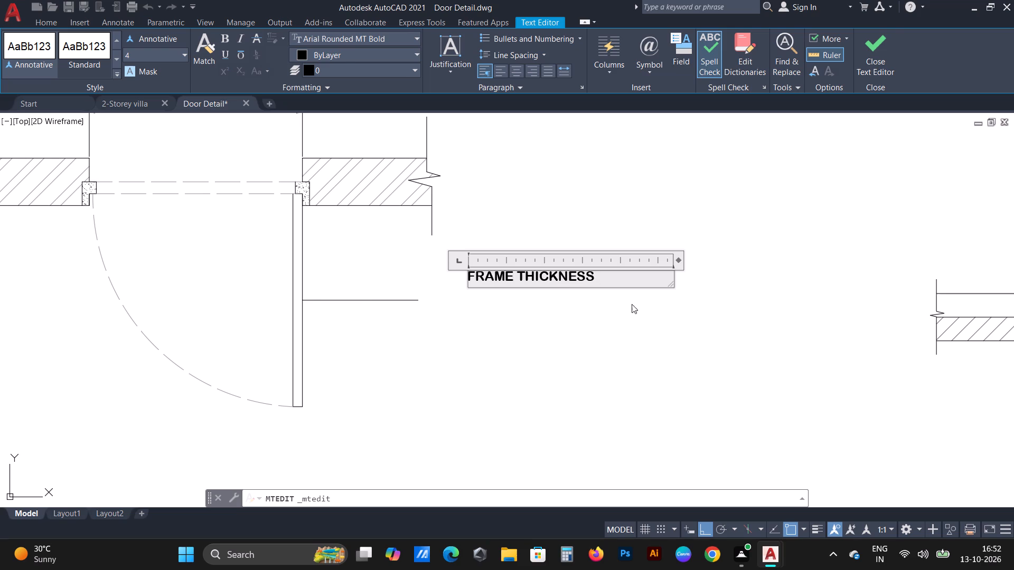
left_click(868, 69)
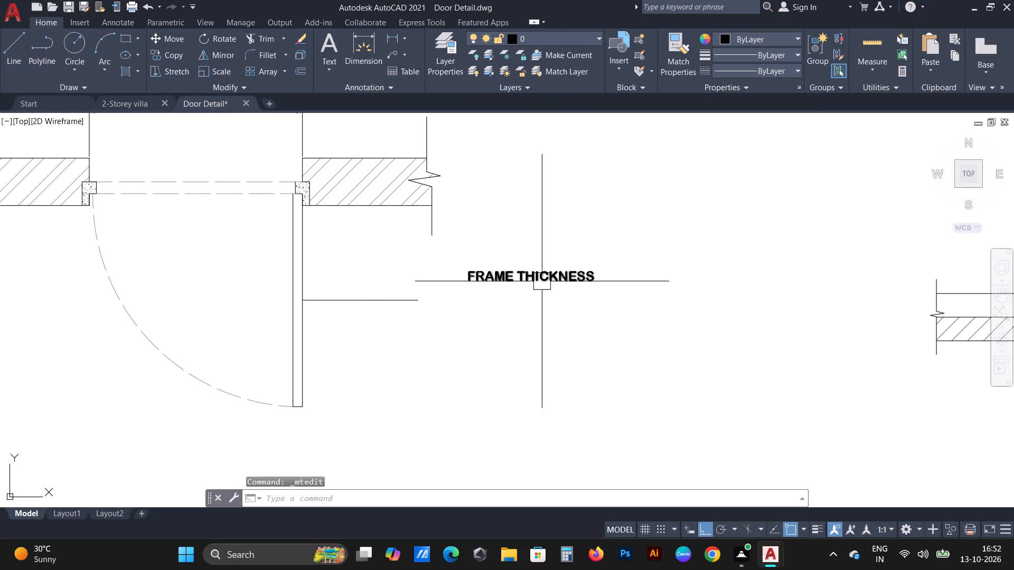
Copy the FRAME THICKNESS text straight down by about 13 units.
left_click(542, 281)
right_click(542, 280)
left_click(605, 323)
left_click(672, 321)
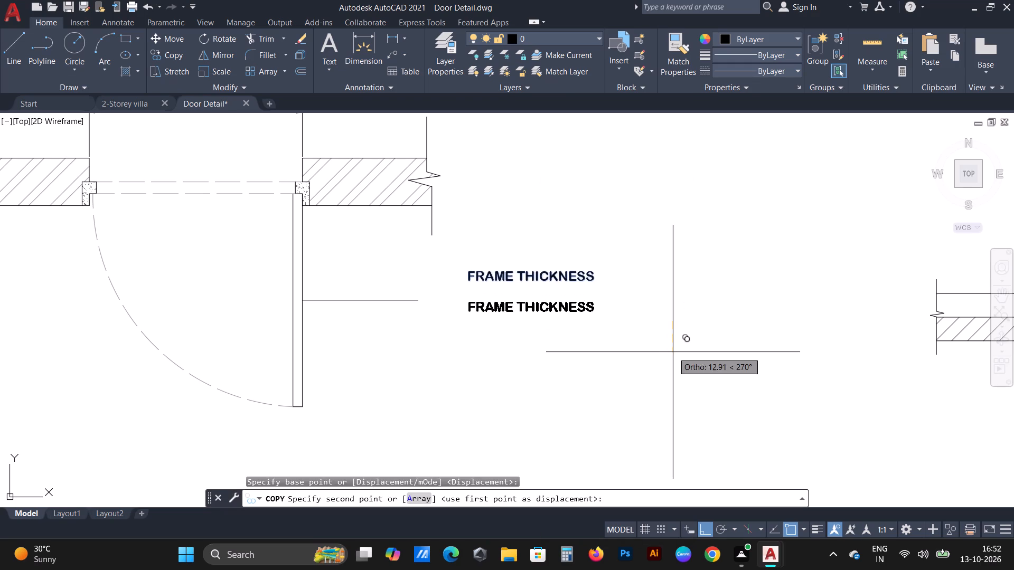
left_click(673, 353)
key("Escape")
Change the copied lower text to "10CM".
double_click(505, 314)
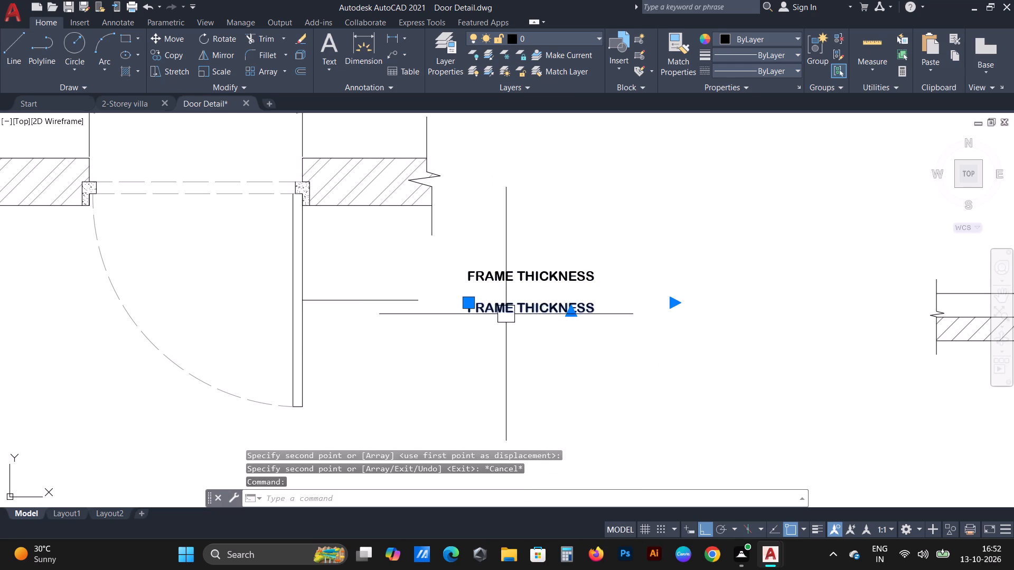
left_click_drag(600, 306, 463, 310)
key("BackSpace")
type("10")
type("CM")
left_click(870, 51)
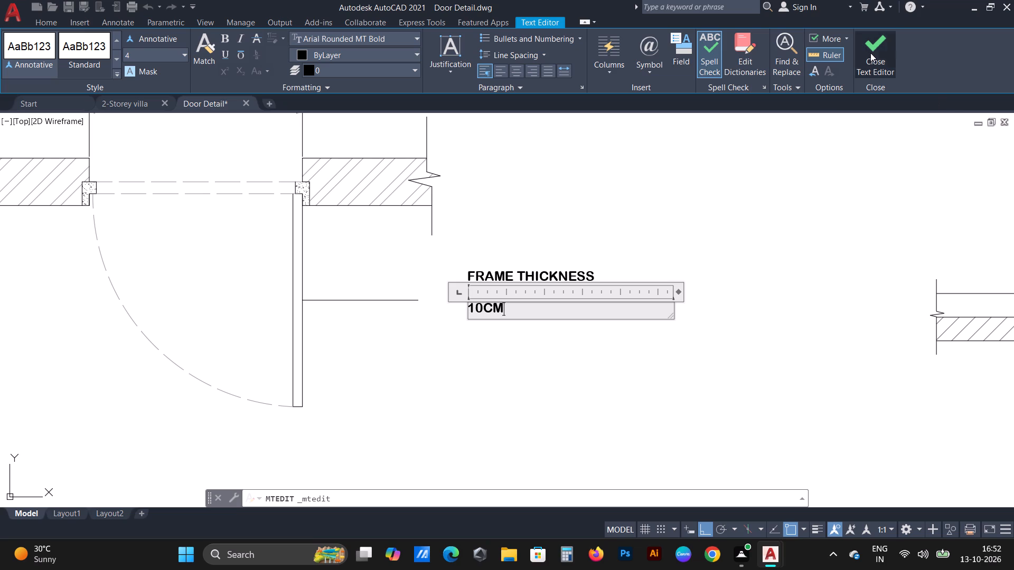
Move the FRAME THICKNESS text beside the door leaf, above the leader line.
left_click_drag(484, 275, 425, 284)
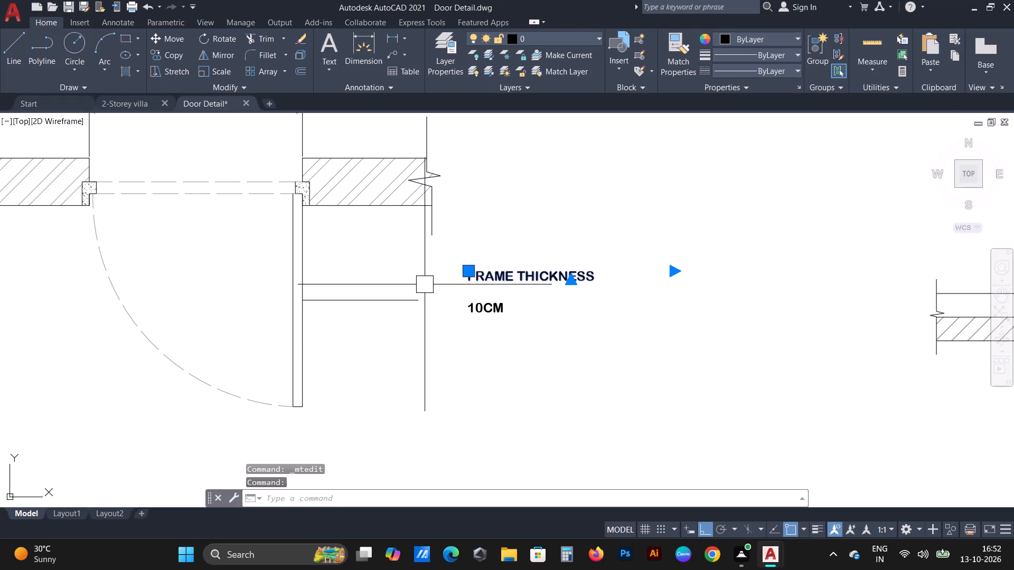
left_click_drag(425, 284, 383, 285)
left_click_drag(473, 265, 318, 283)
scroll(344, 281, "up", 3)
left_click(277, 301)
Move the FRAME THICKNESS text down close to the leader line and slightly nearer the door leaf.
left_click(439, 281)
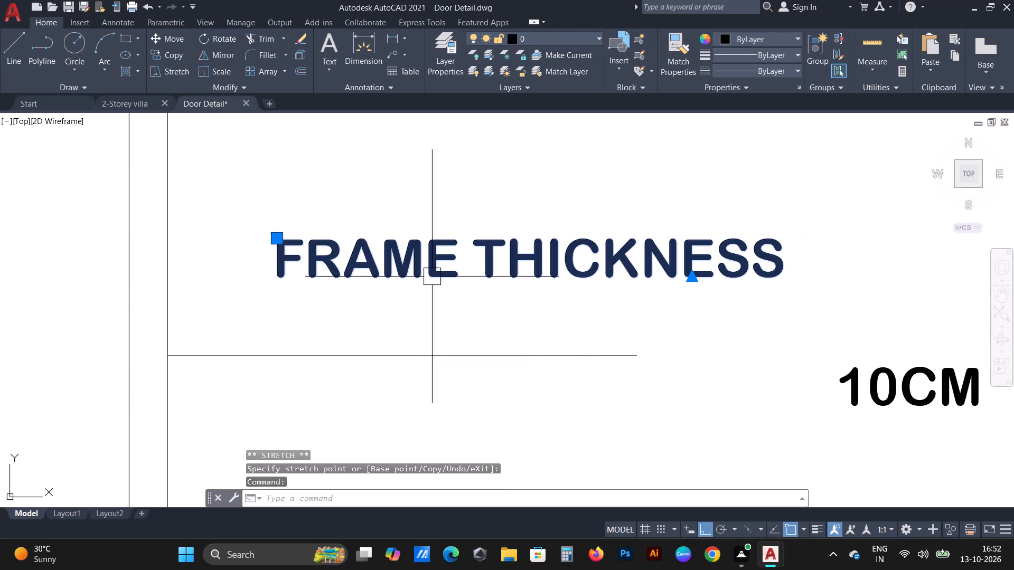
key("m")
key("space")
left_click(454, 371)
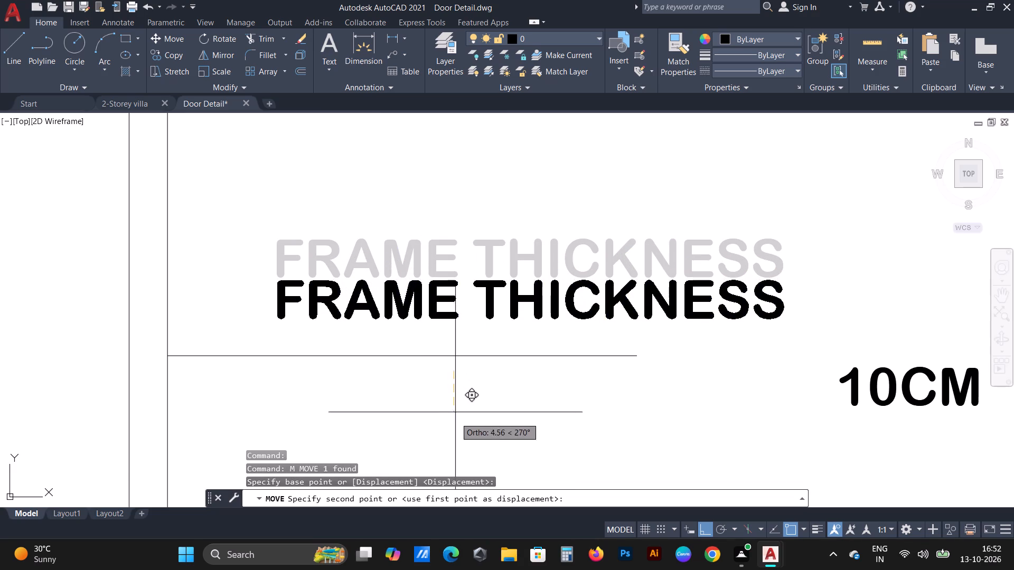
left_click(456, 440)
left_click(392, 301)
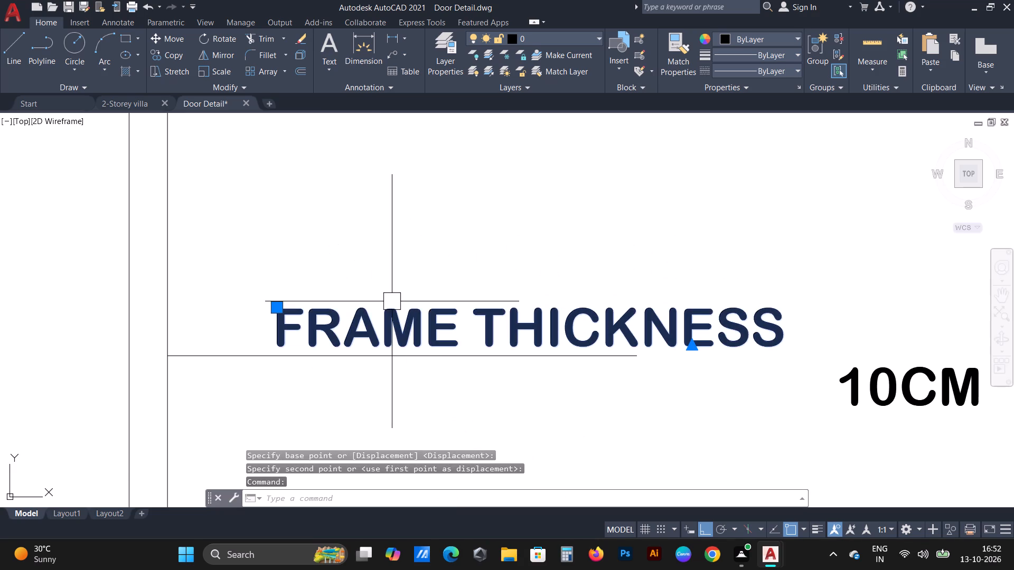
left_click(356, 322)
key("m")
key("space")
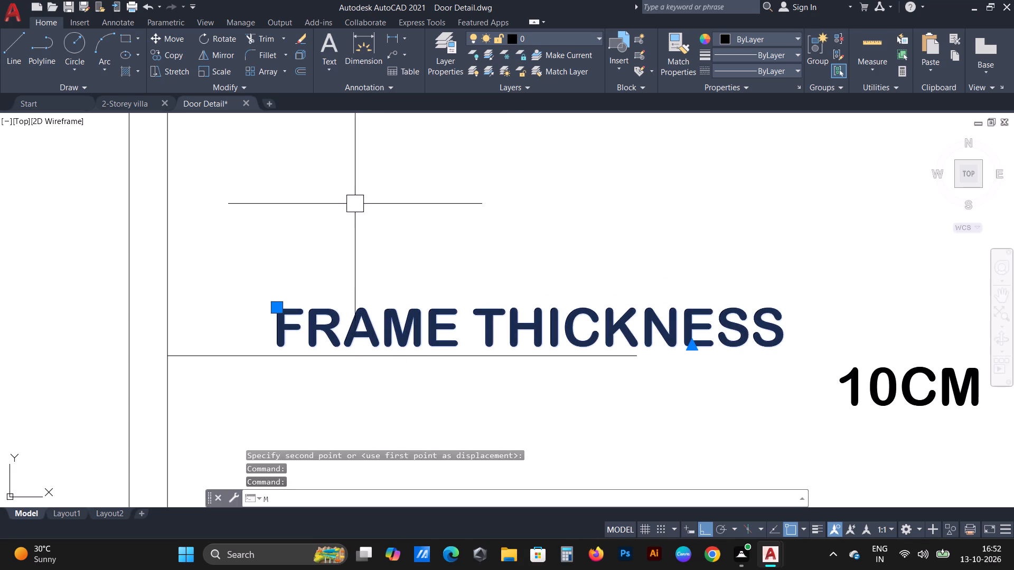
left_click(515, 265)
left_click(476, 265)
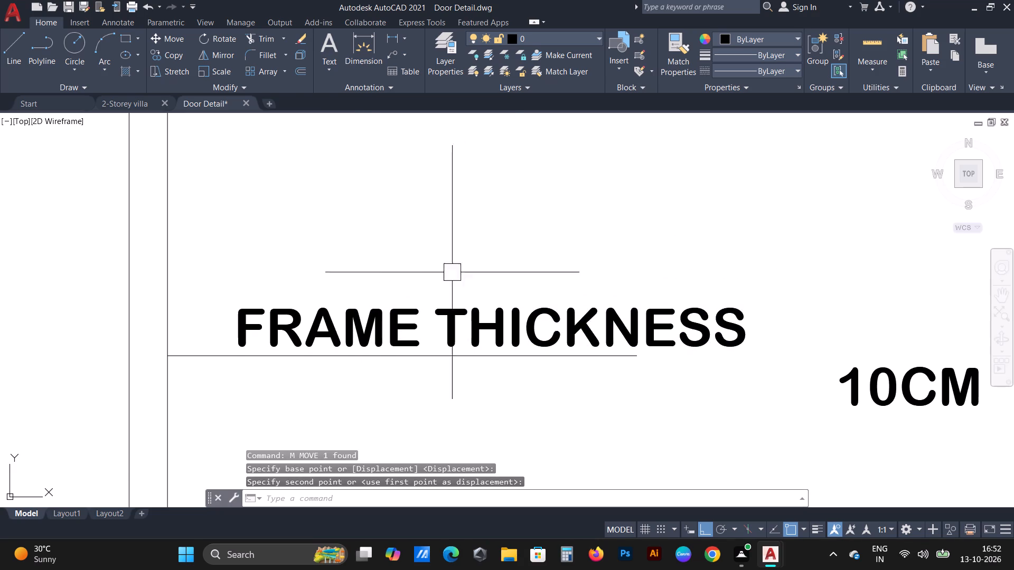
With ortho off, draw a short slanted arrowhead line upward from the leader line's end at the door leaf.
scroll(195, 357, "up", 1)
middle_click_drag(196, 355, 327, 331)
scroll(262, 326, "up", 2)
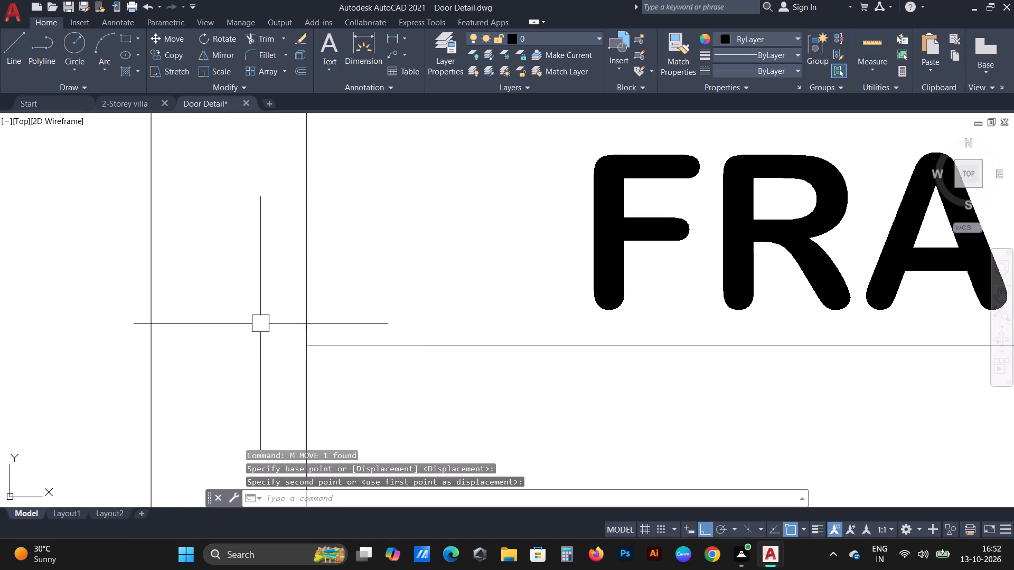
key("l")
key("space")
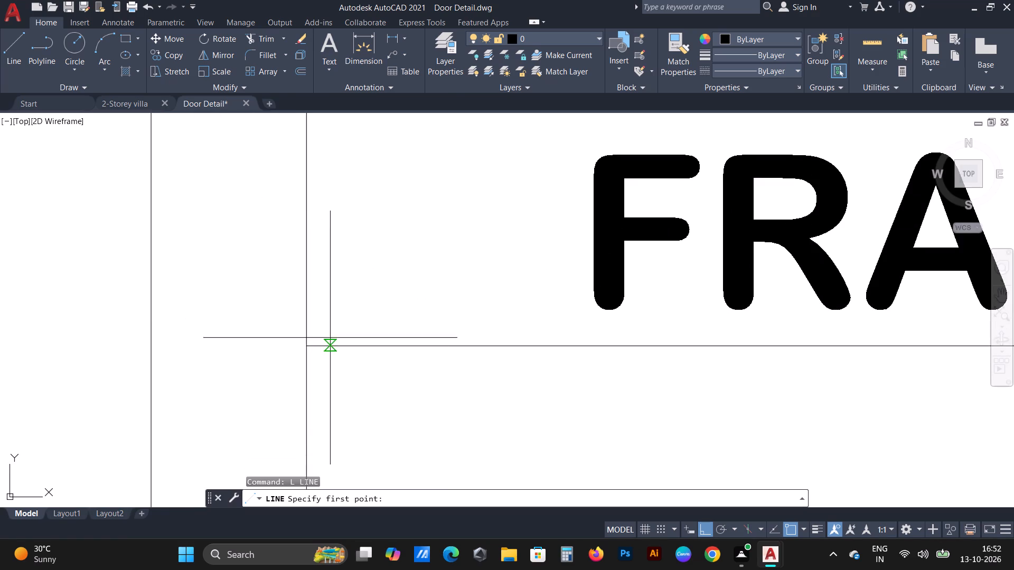
left_click(302, 340)
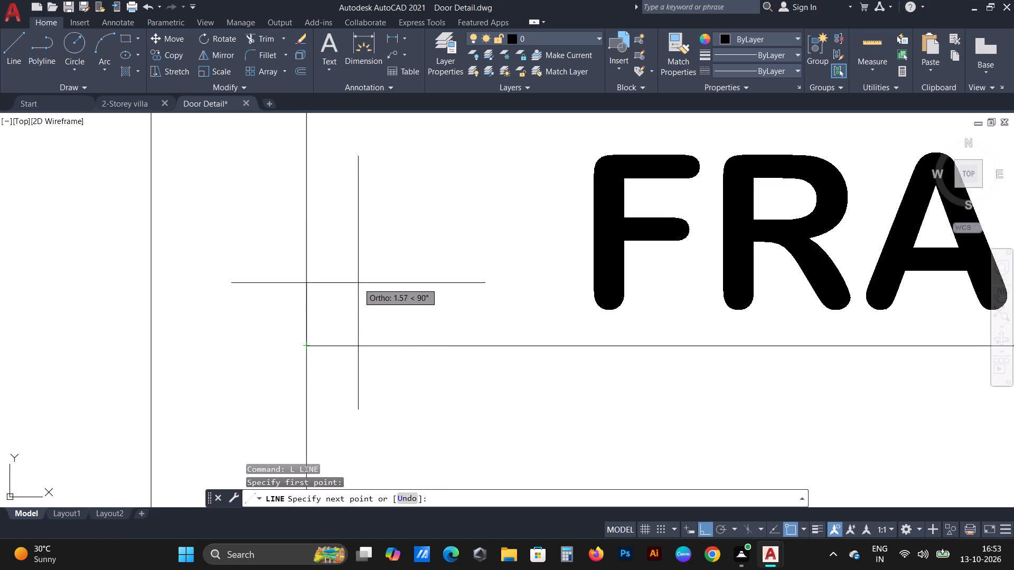
key("F8")
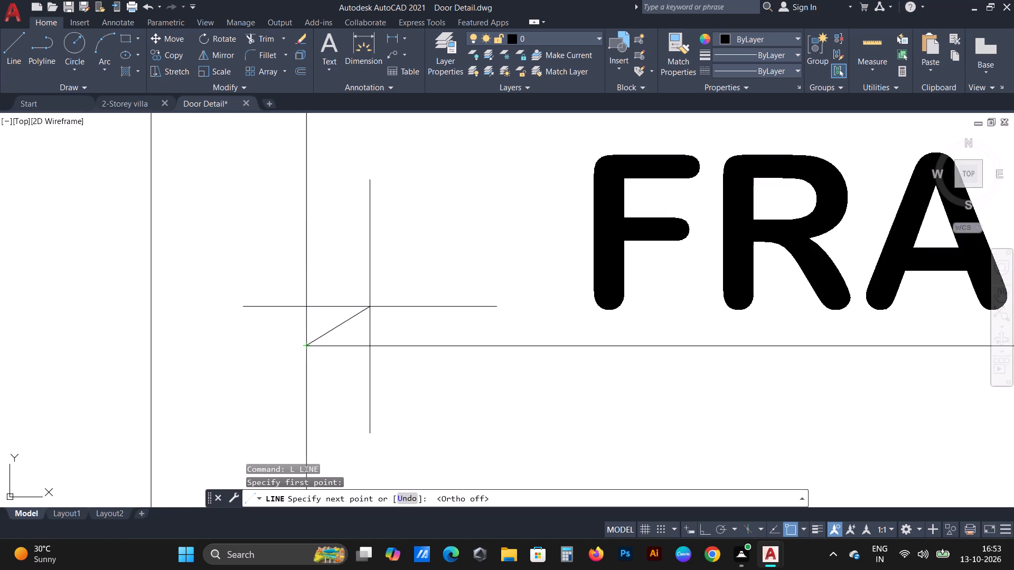
left_click(371, 309)
key("Escape")
Mirror the slanted arrowhead line about the leader line with ortho on, erasing the source line.
left_click(344, 327)
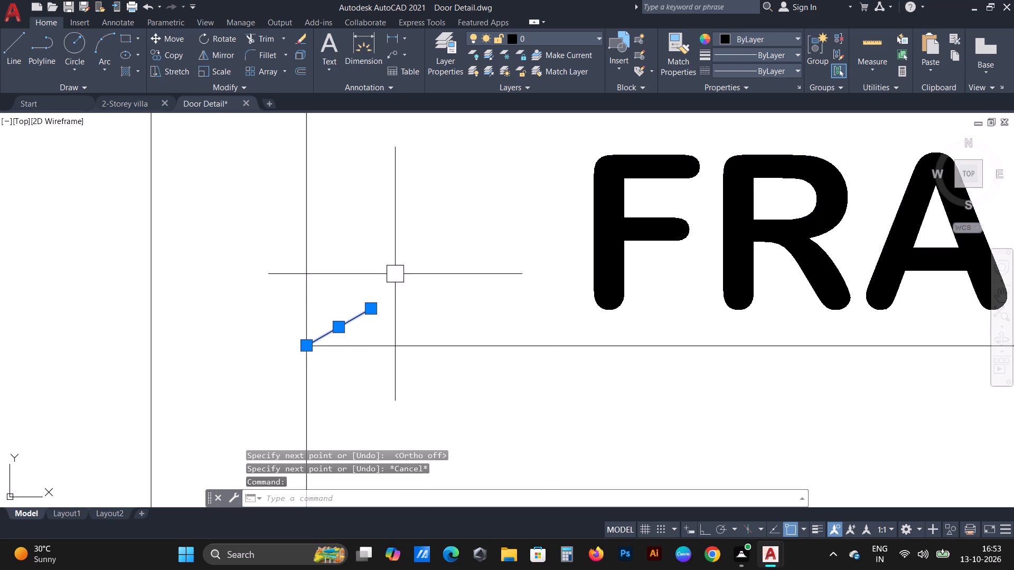
right_click(400, 272)
key("Escape")
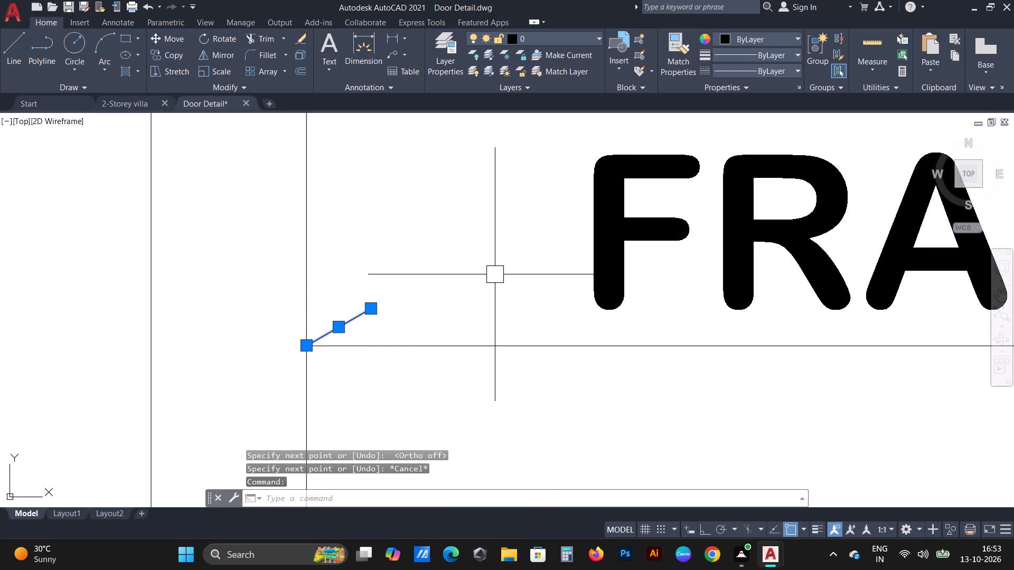
type("MI")
key("space")
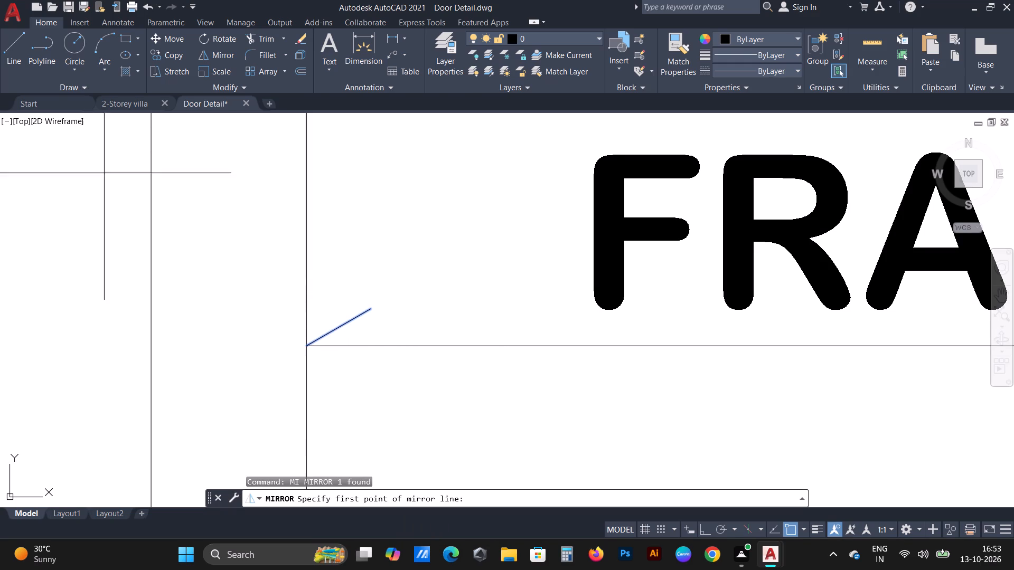
left_click(311, 344)
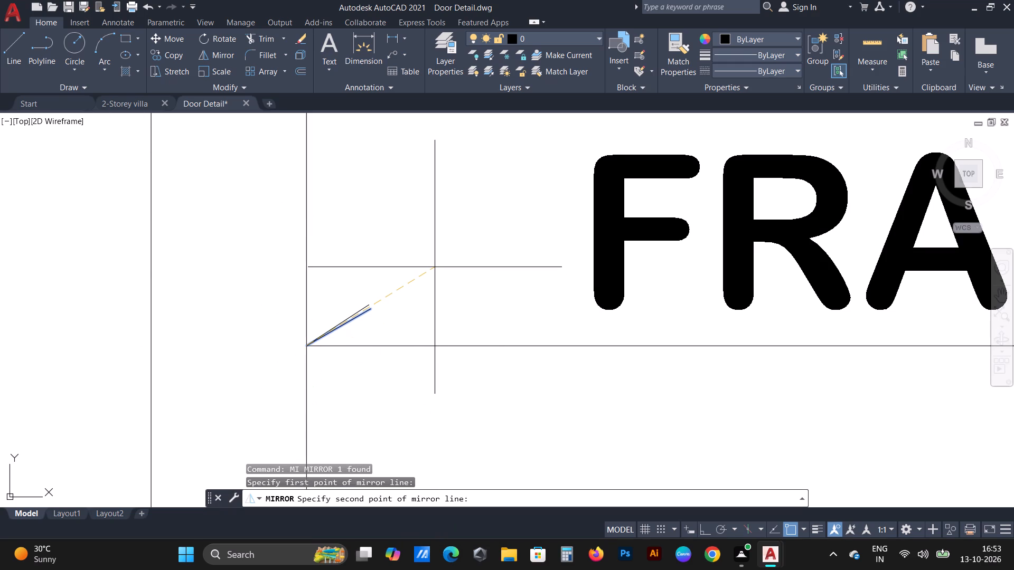
key("F8")
left_click(493, 331)
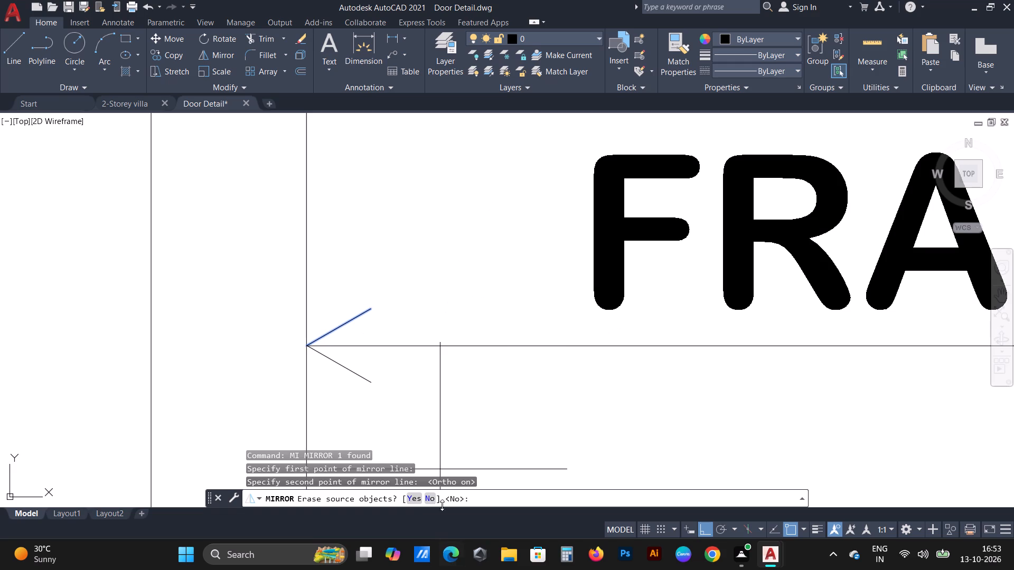
left_click(414, 506)
left_click(414, 499)
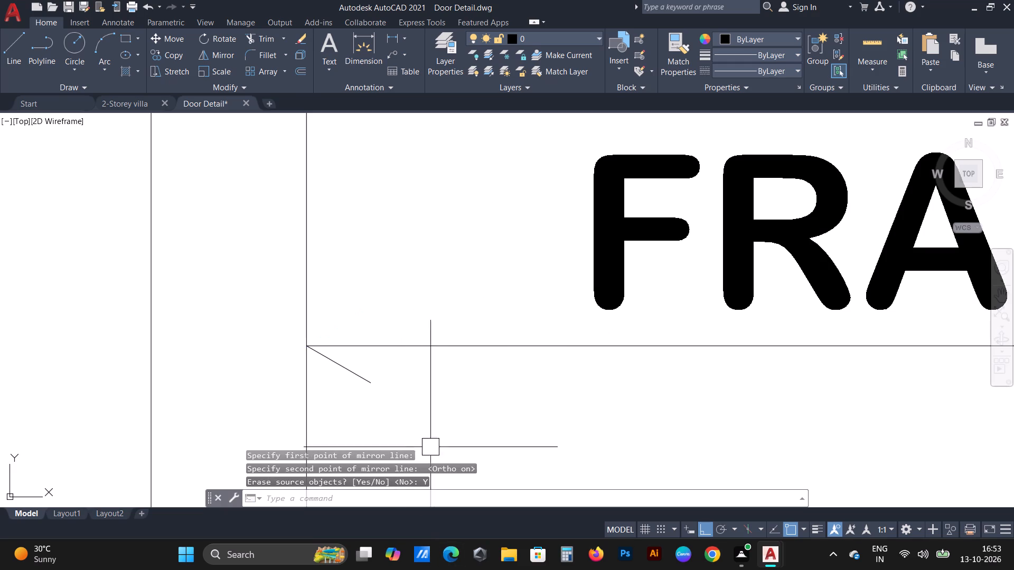
Mirror the lower arrowhead line about the leader line, keeping the source, to form a two-sided arrowhead.
left_click(337, 367)
type("MI")
key("space")
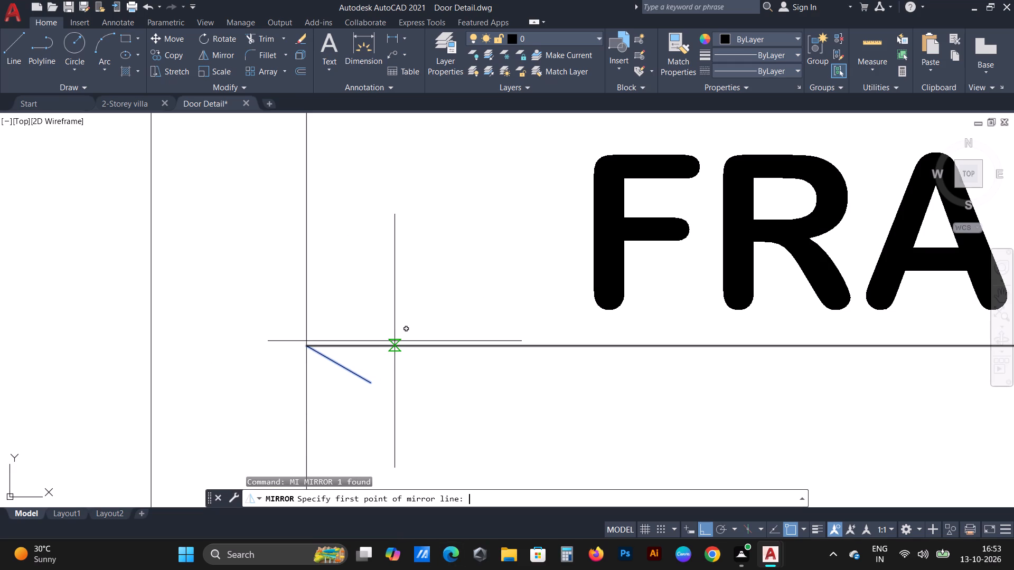
left_click(306, 344)
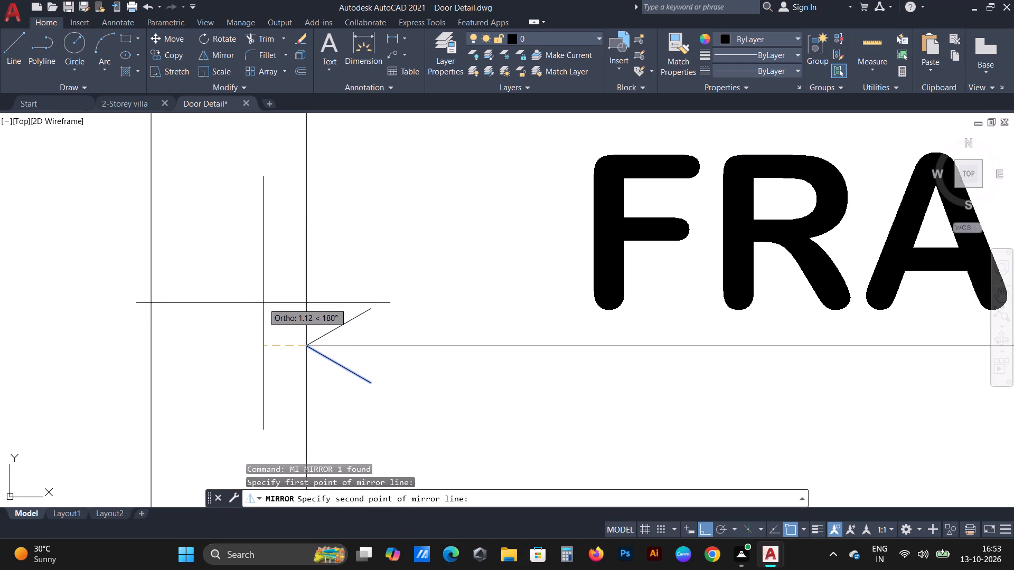
left_click(263, 303)
left_click(430, 500)
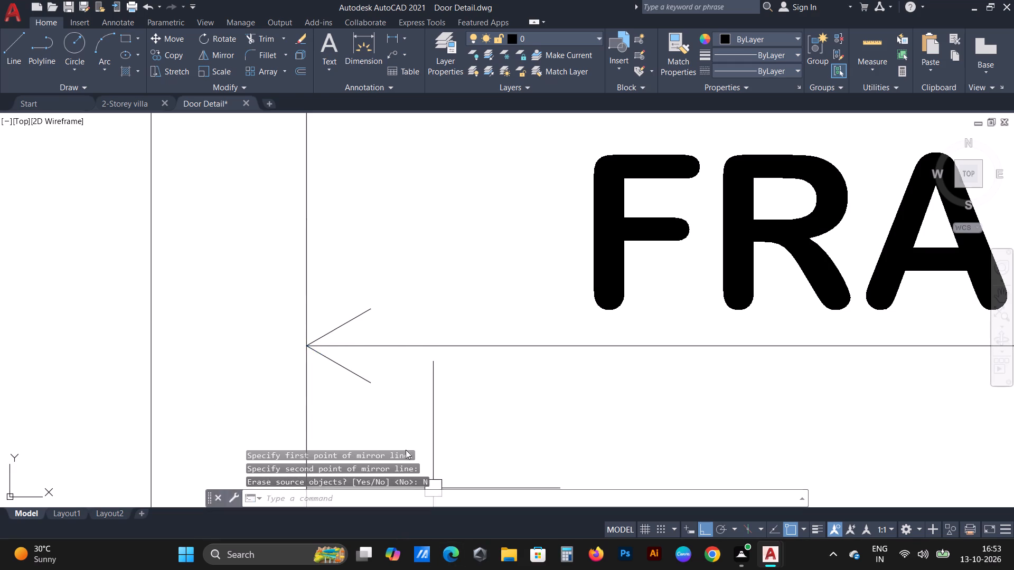
Move the FRAME THICKNESS text horizontally along the leader line, closer to the arrowhead.
scroll(389, 424, "down", 2)
key("Escape")
left_click(518, 360)
key("m")
key("space")
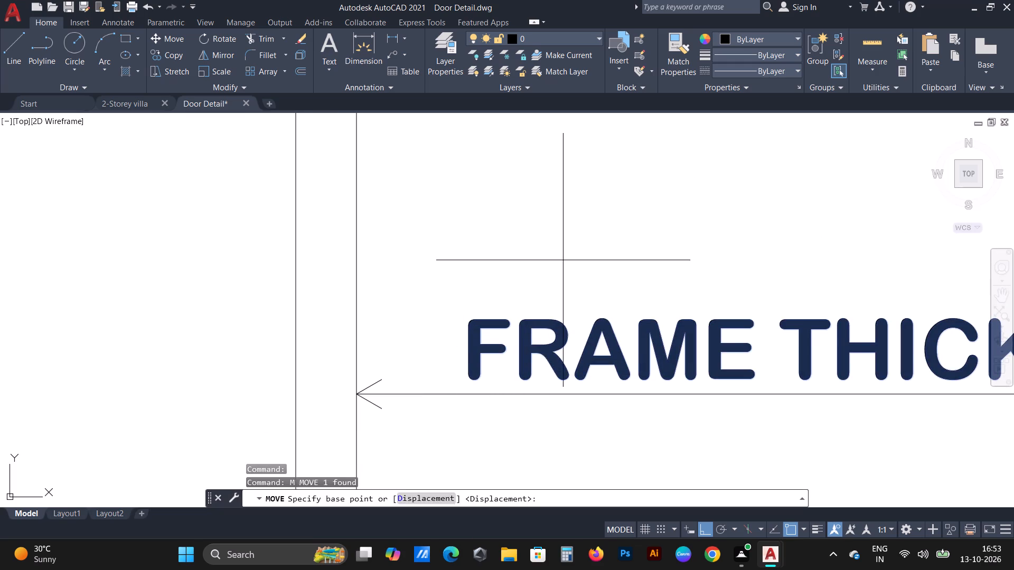
left_click(563, 260)
left_click(513, 269)
scroll(500, 261, "down", 2)
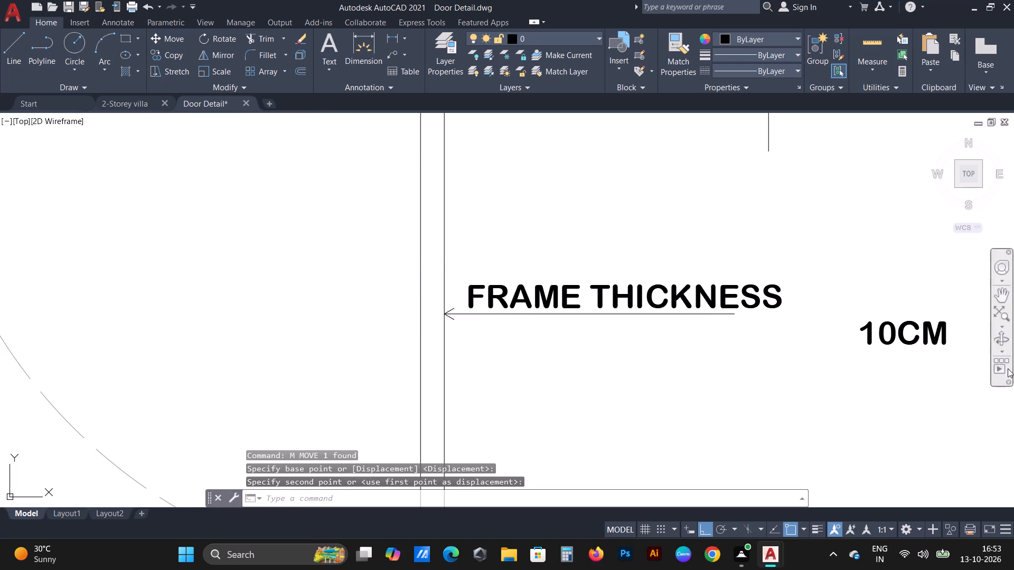
Move the 10CM text to just below the leader line, beneath the FRAME THICKNESS text.
left_click(925, 337)
left_click(863, 318)
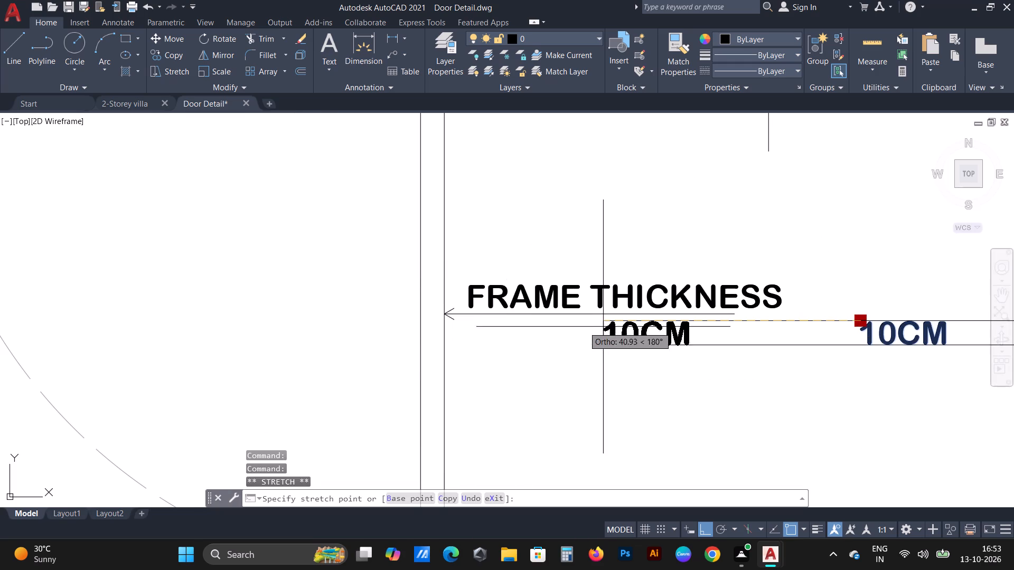
left_click(547, 324)
key("Escape")
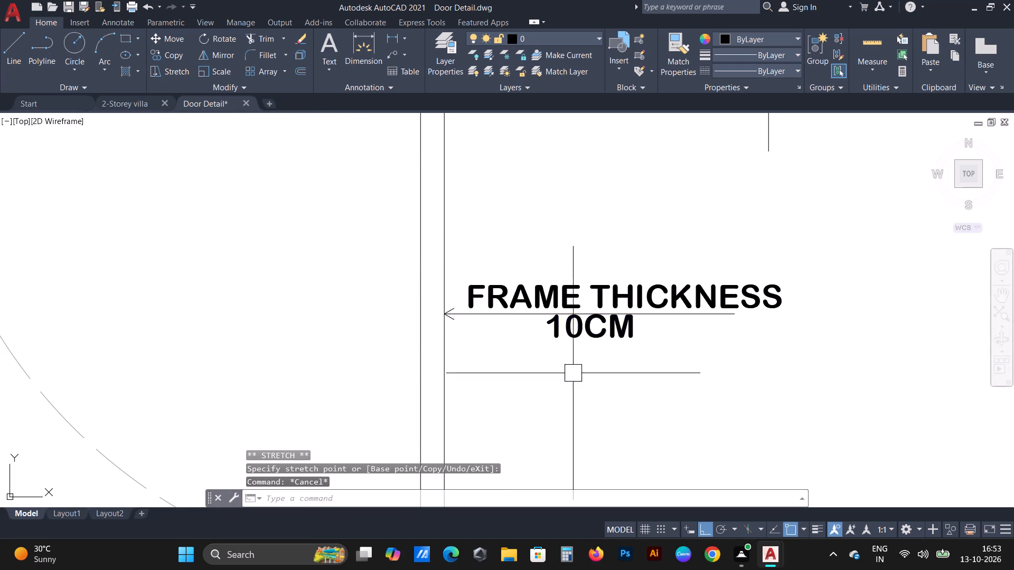
Move the 10CM text slightly along the leader line, away from the arrowhead.
scroll(576, 373, "up", 2)
left_click(648, 263)
key("m")
key("space")
left_click(634, 354)
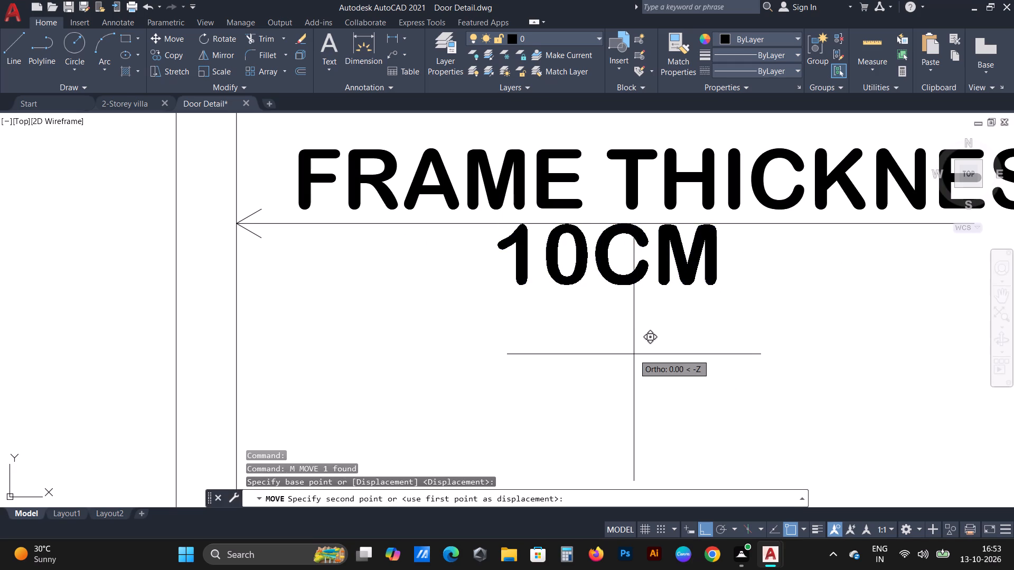
double_click(652, 369)
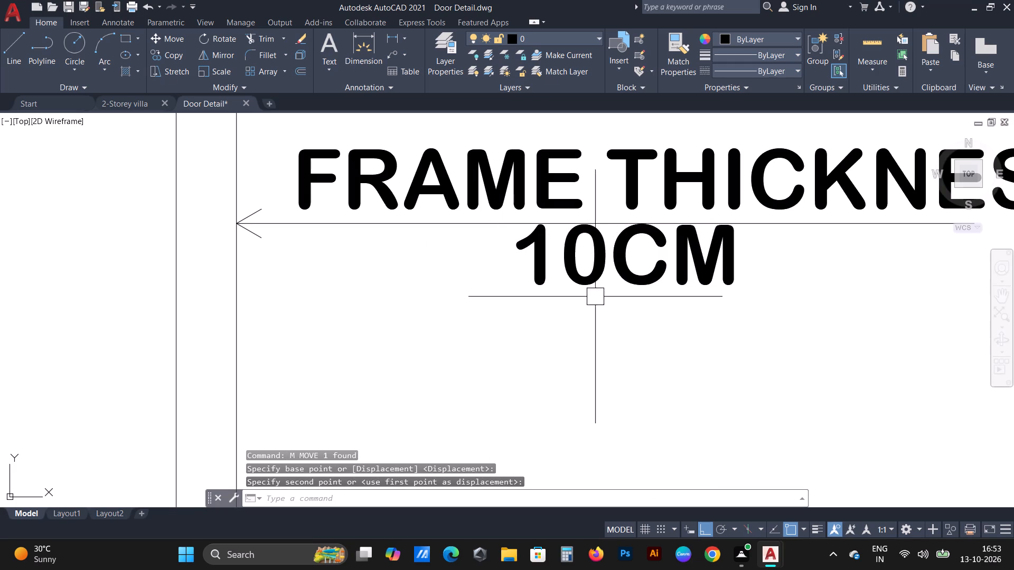
Move the 10CM text slightly straight down to leave a gap below the leader line.
left_click_drag(593, 295, 586, 286)
left_click(535, 252)
key("space")
key("m")
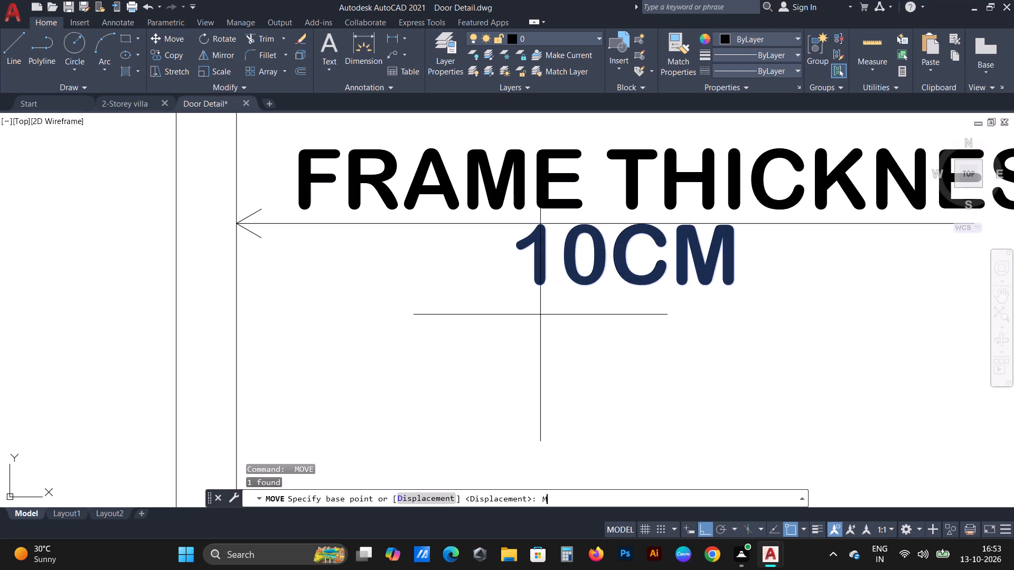
key("space")
left_click(637, 346)
left_click(637, 361)
scroll(522, 328, "down", 2)
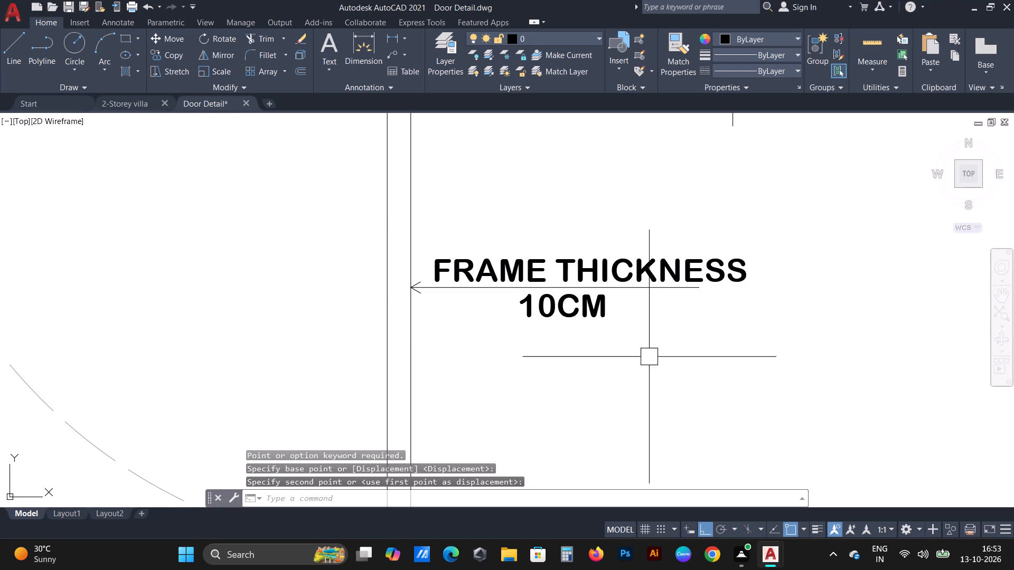
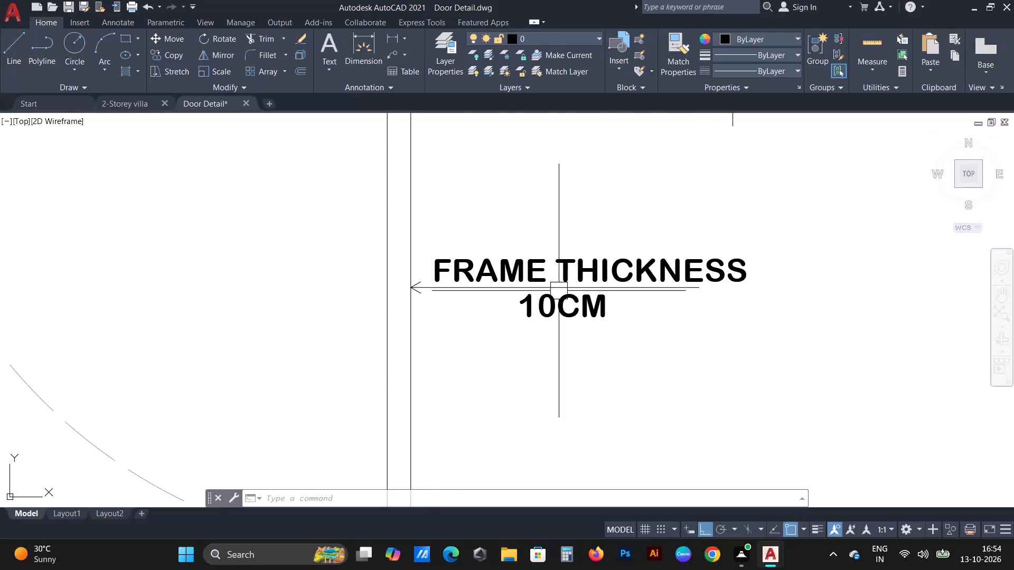
Dimension the wall's thickness in the door plan, placing the vertical dimension beyond the break line near the FRAME THICKNESS label.
scroll(574, 281, "down", 2)
scroll(596, 333, "down", 1)
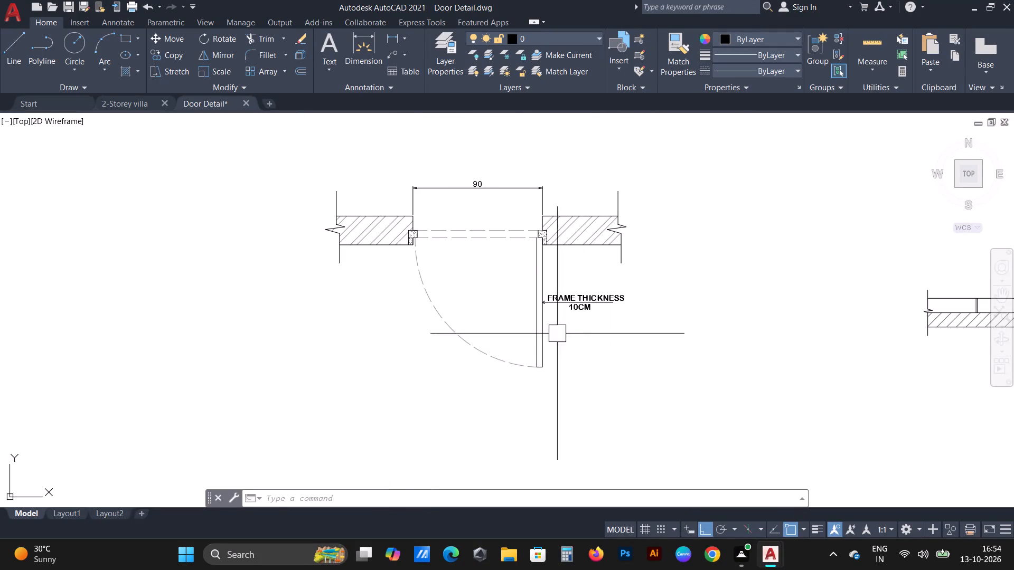
left_click(367, 52)
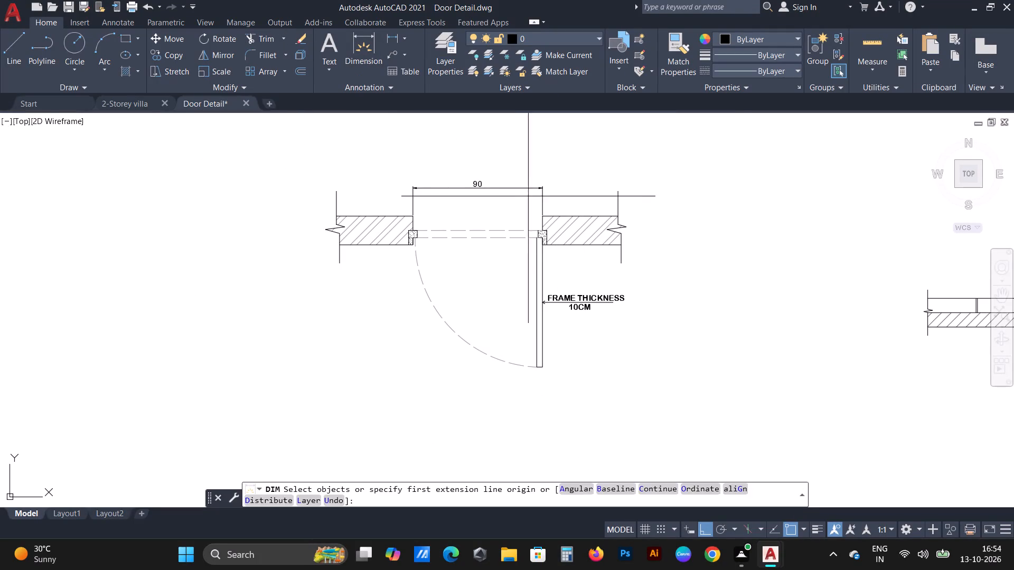
scroll(649, 214, "up", 2)
left_click(566, 219)
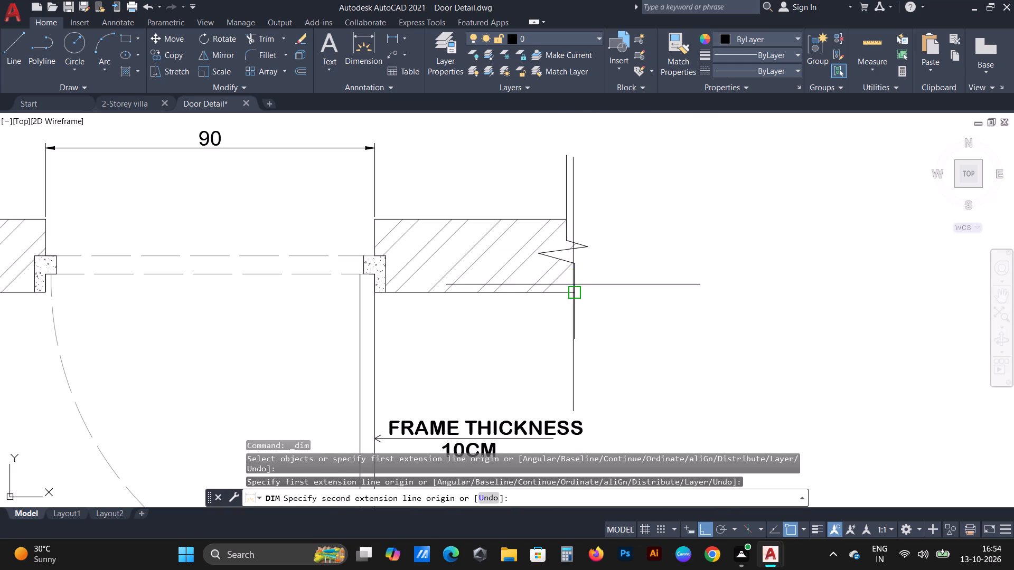
left_click(573, 292)
scroll(665, 290, "up", 3)
left_click(627, 297)
scroll(614, 307, "down", 3)
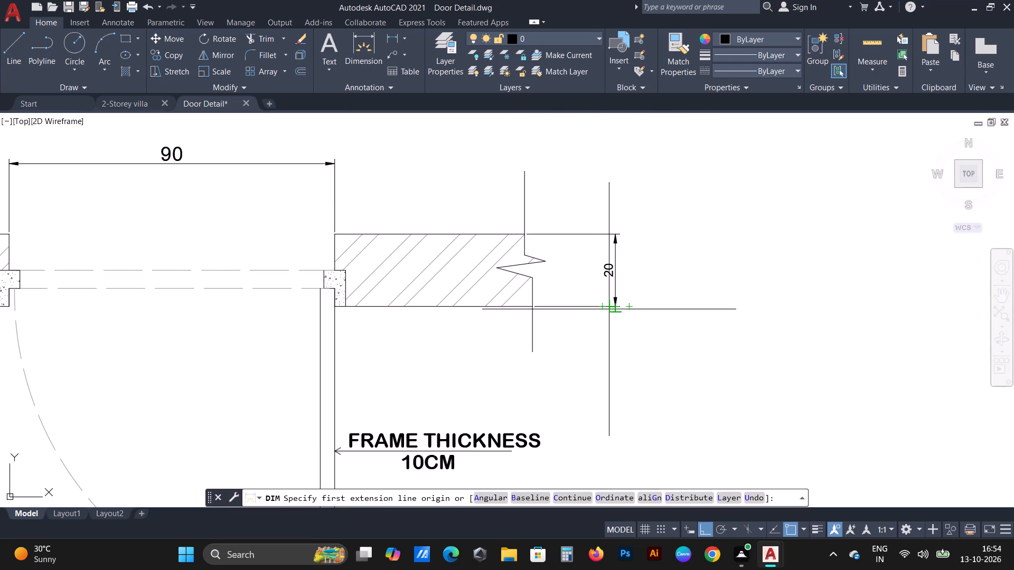
key("Escape")
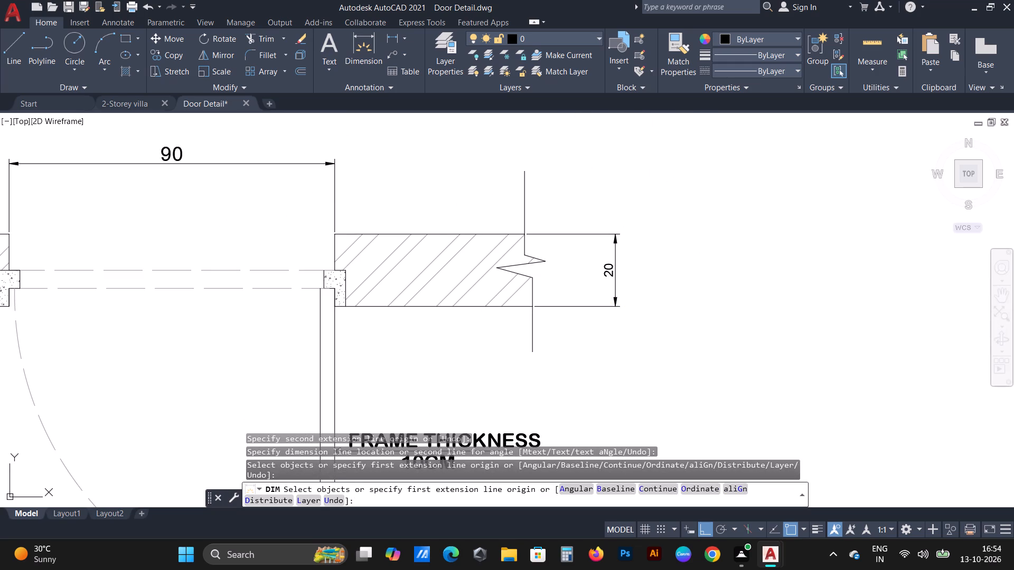
Match the properties of the 90 door-opening dimension onto the wall thickness dimension.
scroll(217, 302, "down", 1)
scroll(275, 239, "up", 1)
type("MA")
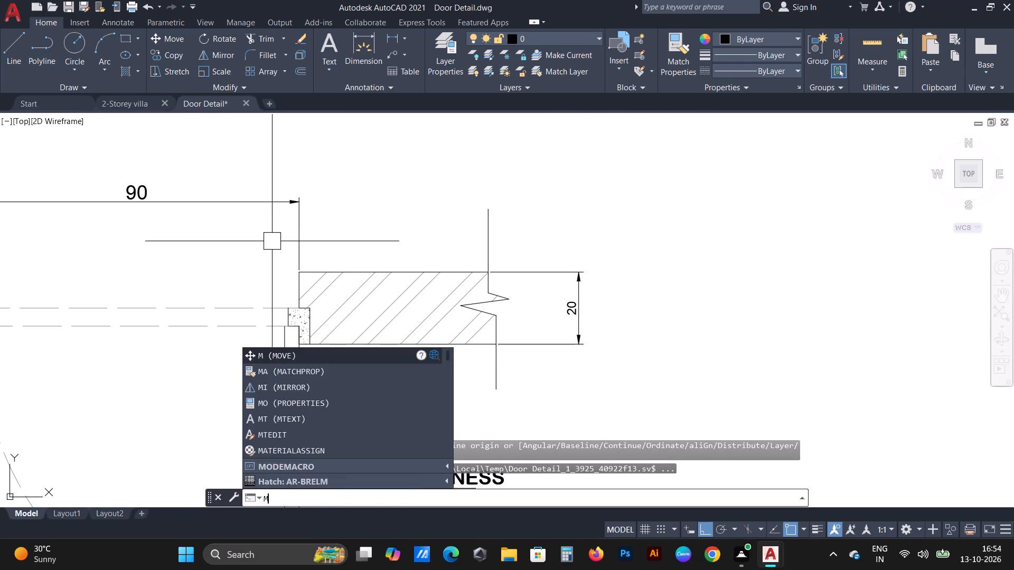
key("space")
left_click(250, 199)
left_click(567, 306)
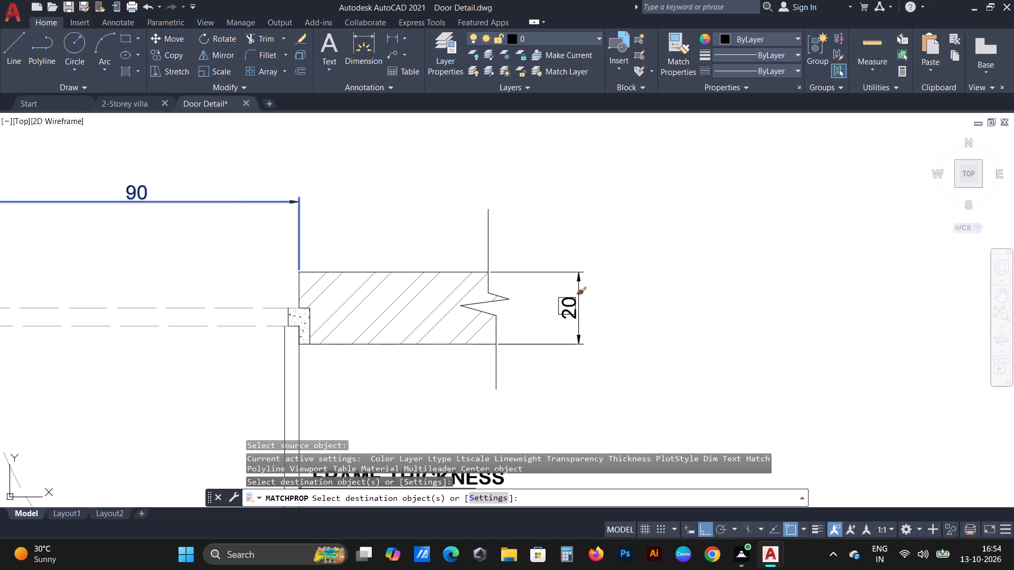
scroll(588, 311, "up", 2)
key("Escape")
scroll(604, 300, "down", 4)
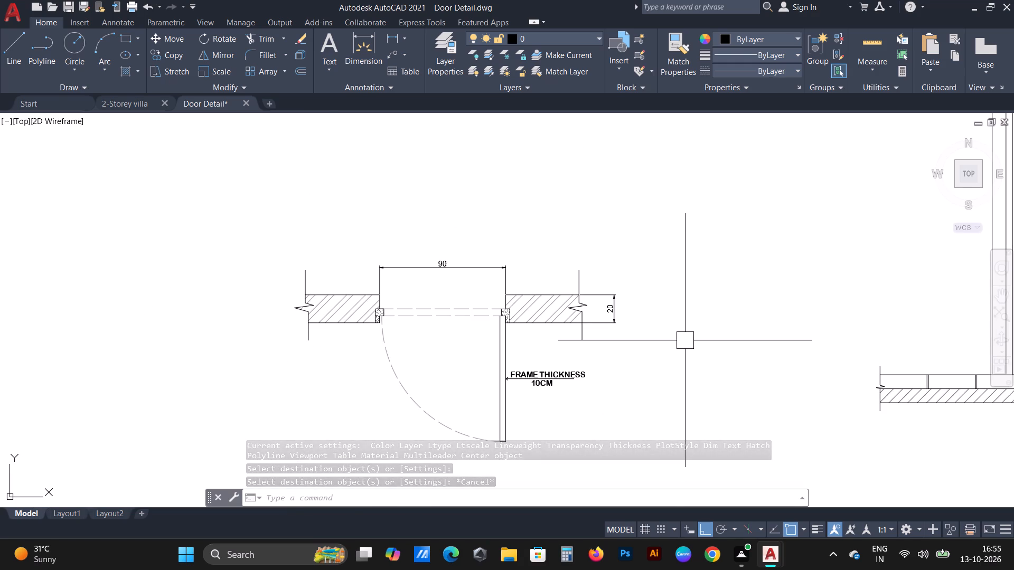
Copy the FRAME THICKNESS text and paste the copy in the empty space beside the door plan.
scroll(612, 363, "up", 3)
scroll(462, 398, "up", 1)
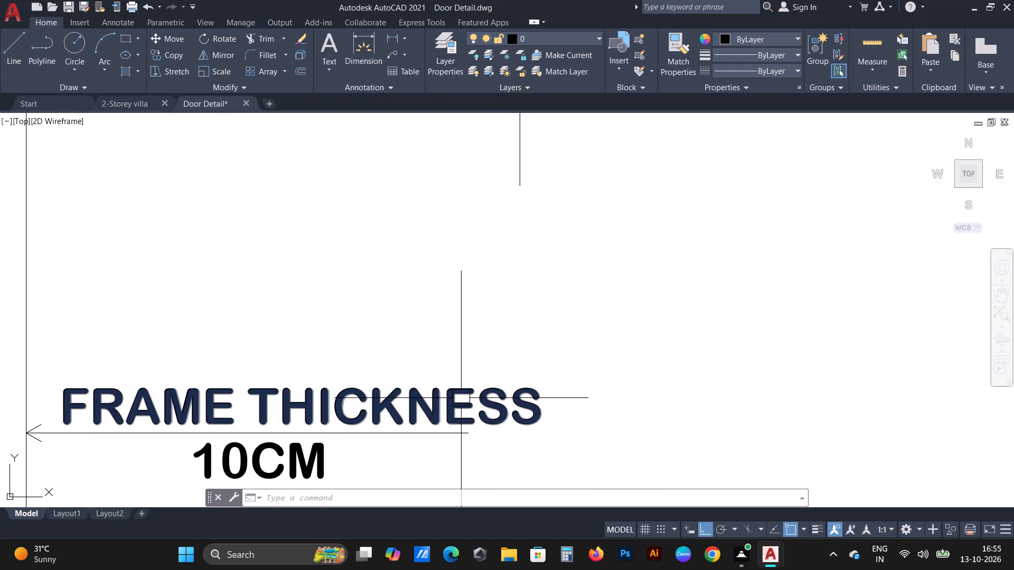
left_click(461, 398)
key("ctrl+c")
scroll(581, 348, "down", 1)
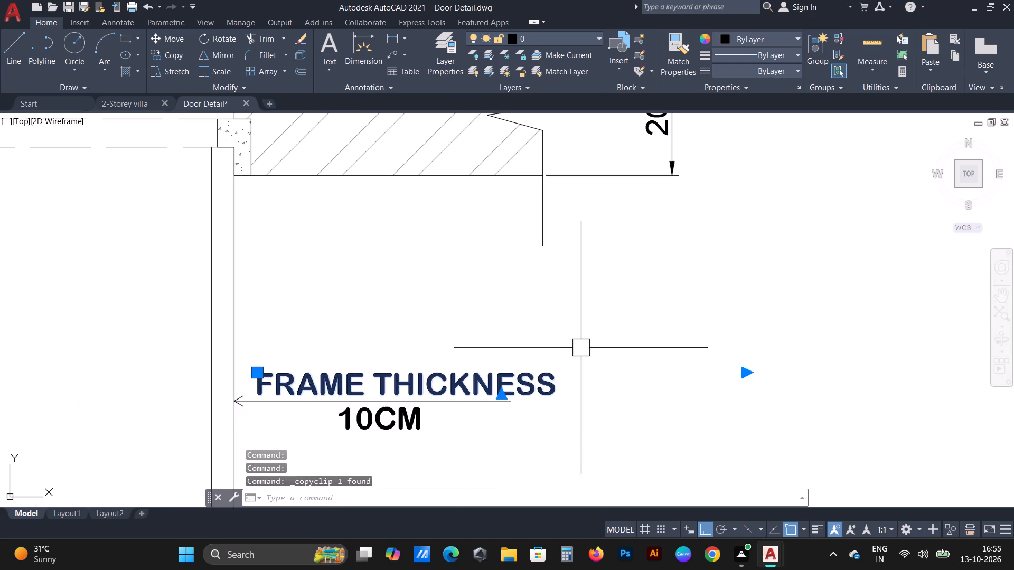
scroll(652, 330, "down", 1)
middle_click_drag(616, 332, 448, 343)
key("ctrl+v")
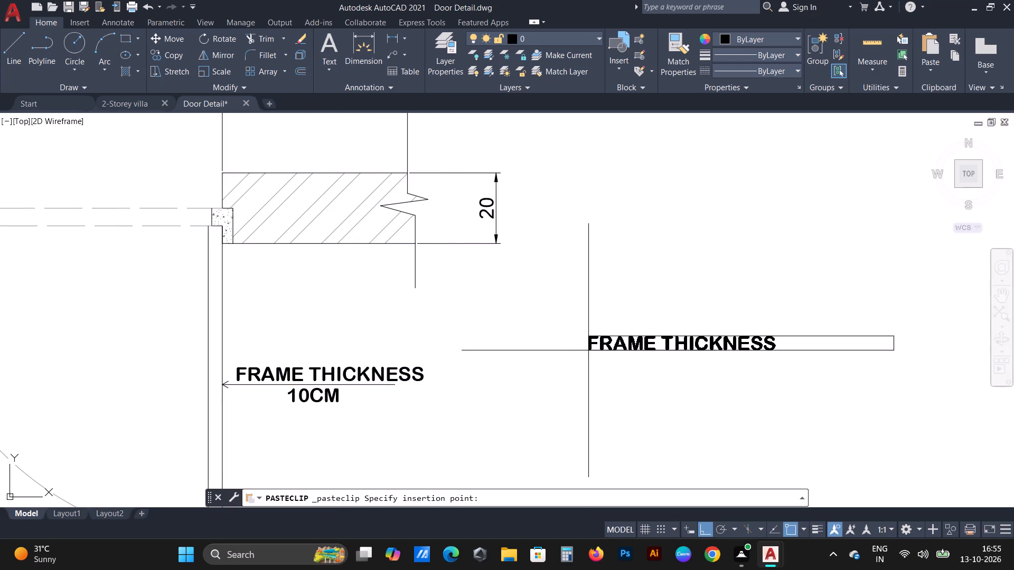
left_click(579, 353)
Change the pasted text's wording to WALL THICKNESS.
double_click(636, 356)
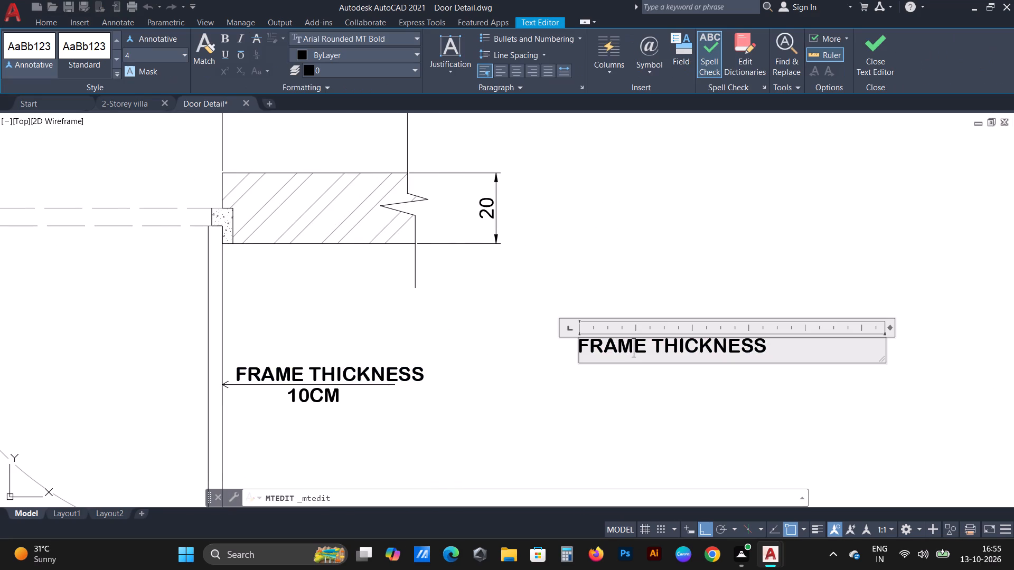
left_click_drag(644, 345, 490, 347)
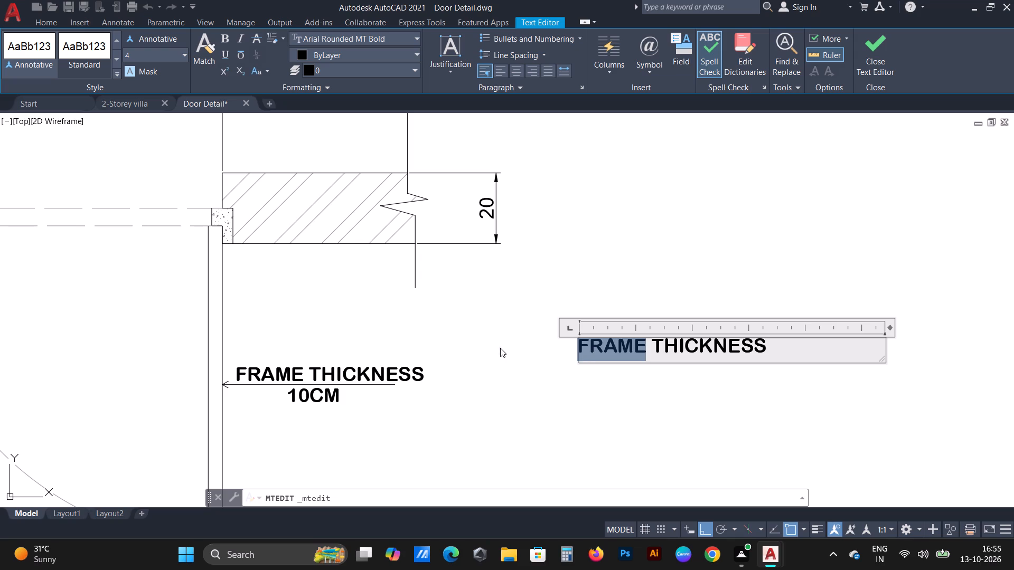
key("BackSpace")
type("WALL")
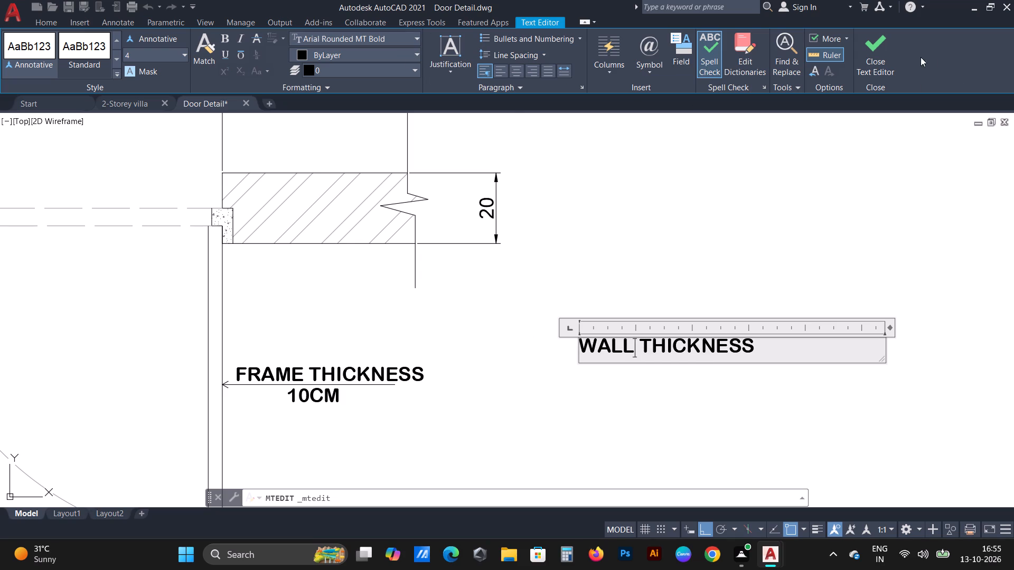
left_click(871, 58)
Rotate the WALL THICKNESS text 90° so that it reads vertically.
left_click(614, 355)
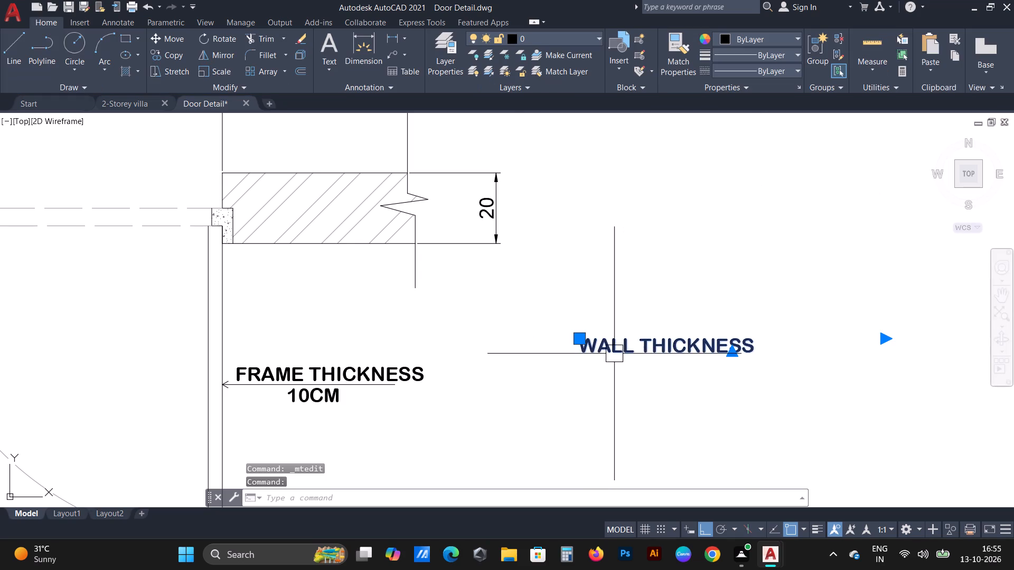
key("r")
key("o")
key("space")
left_click(768, 267)
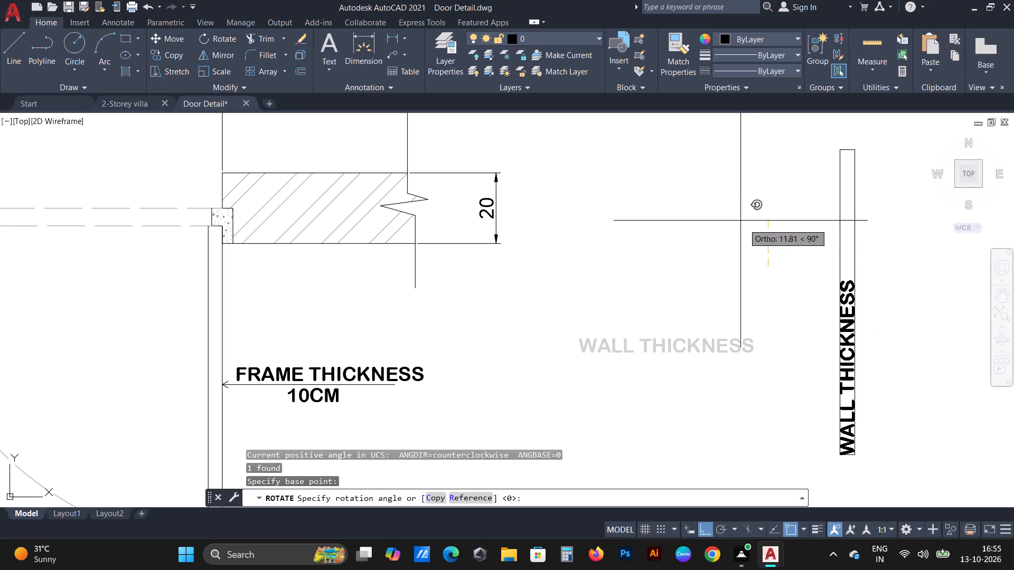
left_click(740, 218)
Move the vertical WALL THICKNESS text horizontally about 94 units toward the plan, in line just outside the wall thickness dimension.
left_click(847, 336)
type("M")
key("space")
left_click_drag(656, 347, 650, 347)
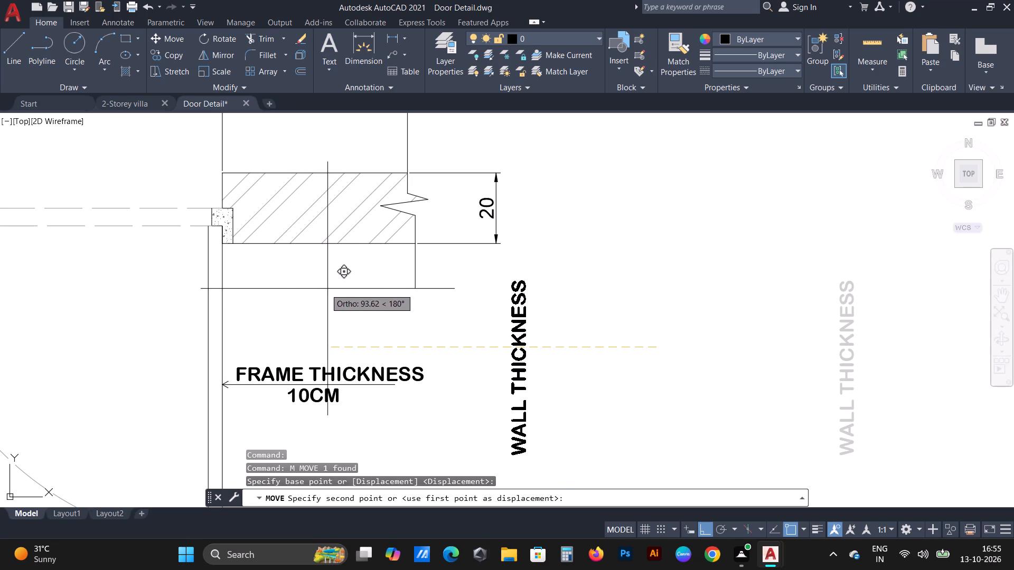
left_click(327, 289)
Move the WALL THICKNESS text straight up about 45 units, alongside the 20 wall dimension.
left_click(510, 350)
key("m")
key("space")
left_click(872, 374)
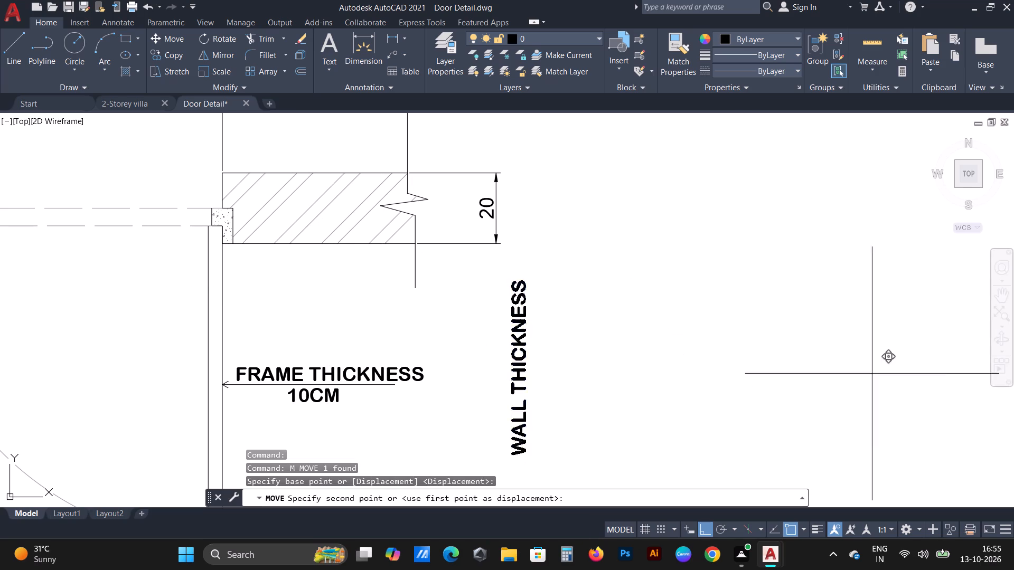
left_click(878, 216)
key("Escape")
scroll(542, 274, "down", 2)
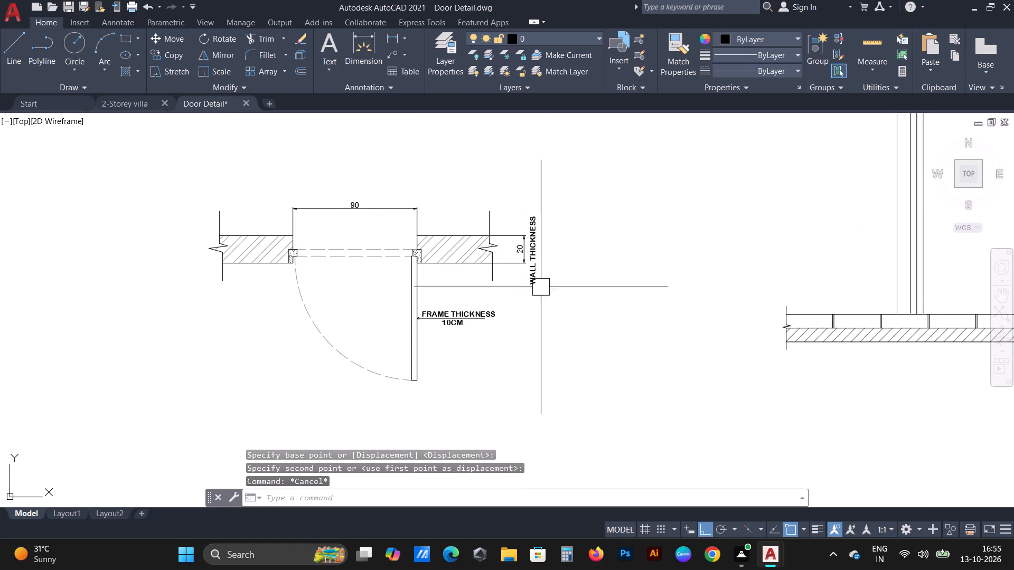
Move the WALL THICKNESS text slightly down along the wall thickness dimension.
scroll(533, 281, "up", 2)
left_click(533, 271)
key("m")
key("space")
scroll(722, 305, "up", 1)
left_click(729, 306)
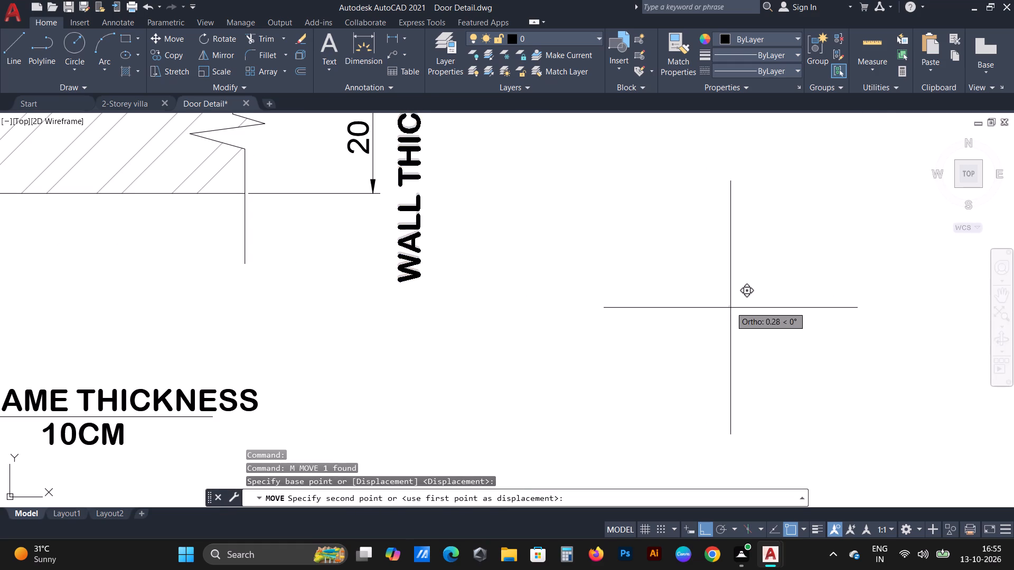
left_click(731, 316)
Move the WALL THICKNESS text slightly horizontally, closer to the wall thickness dimension line.
left_click(406, 263)
key("m")
key("space")
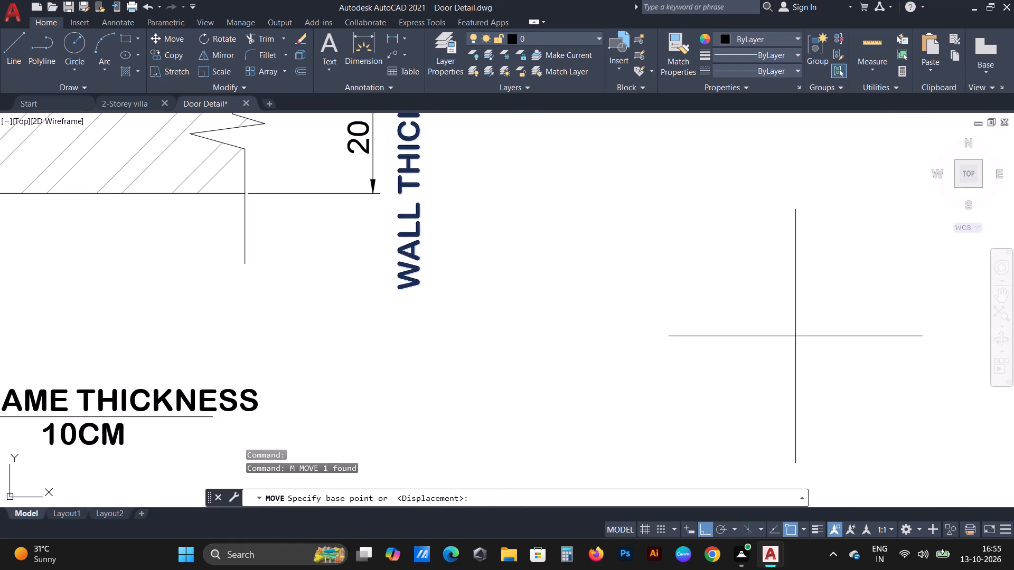
left_click(795, 336)
left_click(792, 336)
scroll(620, 326, "down", 4)
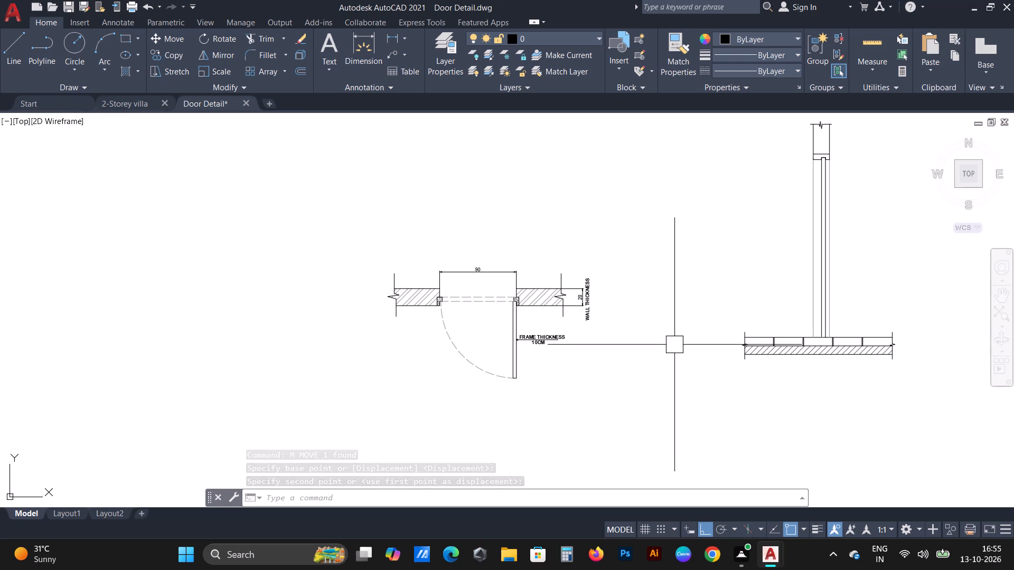
Draw an L-shaped leader line rising from the hatched wall's upper edge, with a horizontal leg about 49 units long.
scroll(557, 279, "up", 2)
scroll(500, 301, "up", 1)
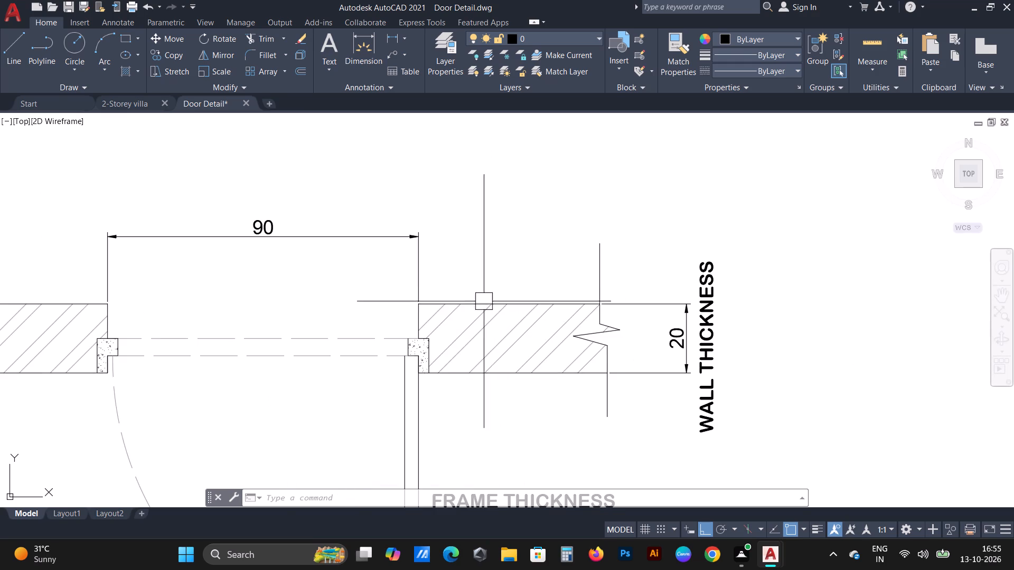
scroll(477, 312, "up", 2)
middle_click_drag(494, 298, 486, 351)
key("l")
key("space")
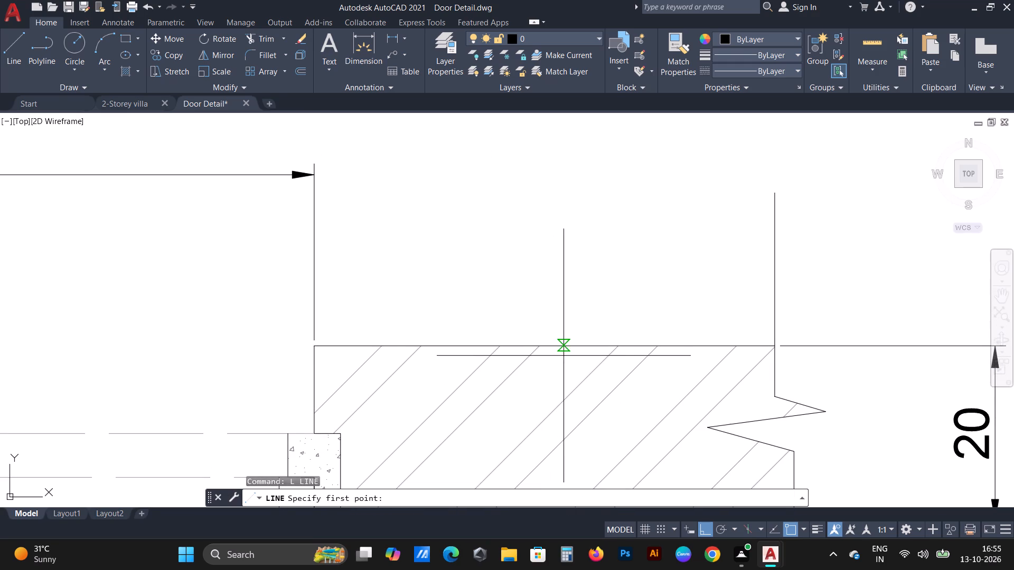
left_click(498, 347)
scroll(513, 273, "down", 2)
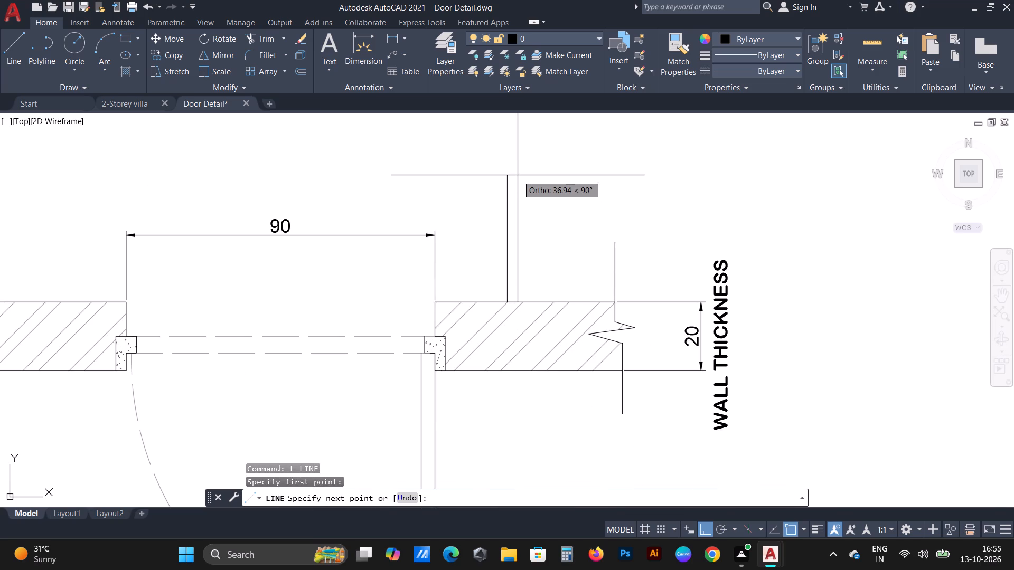
middle_click_drag(518, 175, 518, 261)
left_click(517, 234)
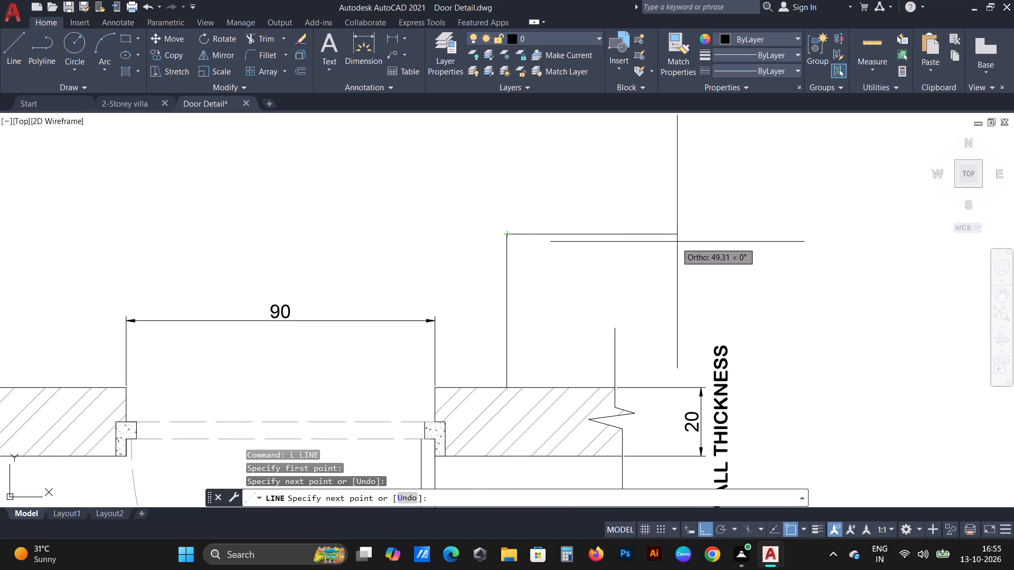
left_click(677, 242)
key("Escape")
Copy the FRAME THICKNESS text and paste the copy just above the new leader's horizontal leg.
scroll(586, 277, "down", 2)
scroll(585, 400, "up", 2)
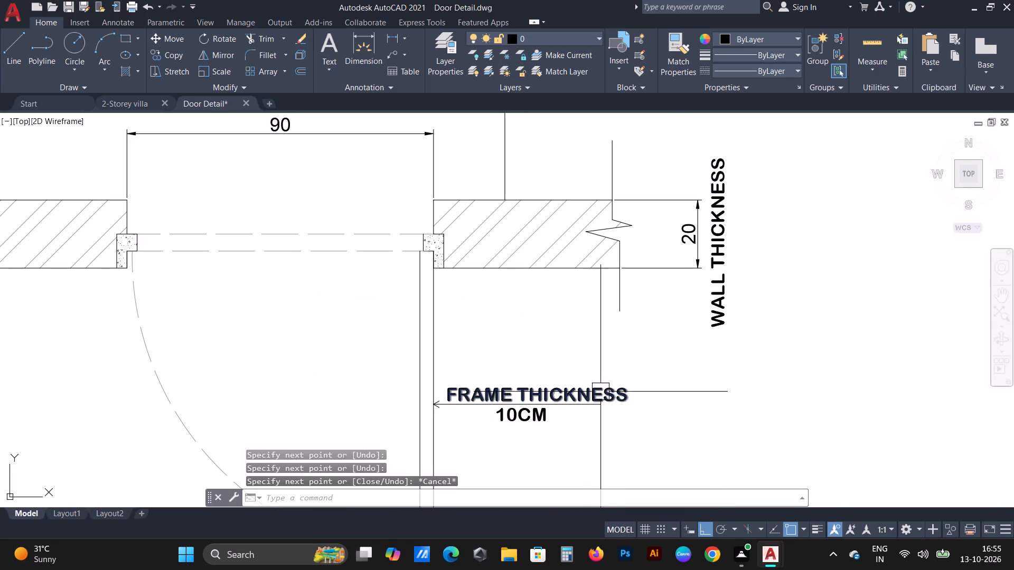
left_click(600, 393)
key("ctrl+c")
scroll(523, 326, "down", 2)
middle_click_drag(556, 253, 556, 318)
scroll(552, 274, "up", 3)
key("ctrl+v")
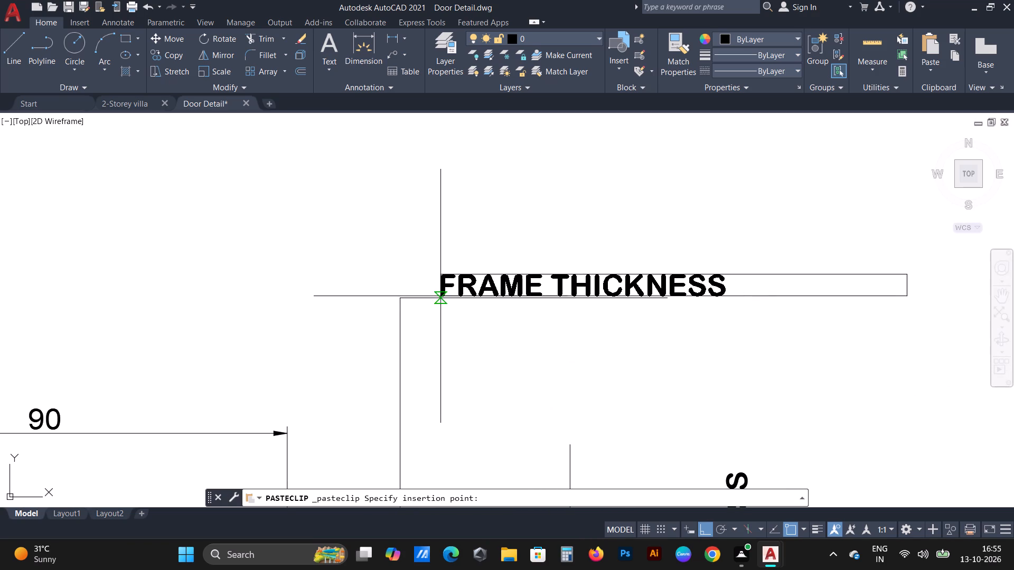
left_click(411, 289)
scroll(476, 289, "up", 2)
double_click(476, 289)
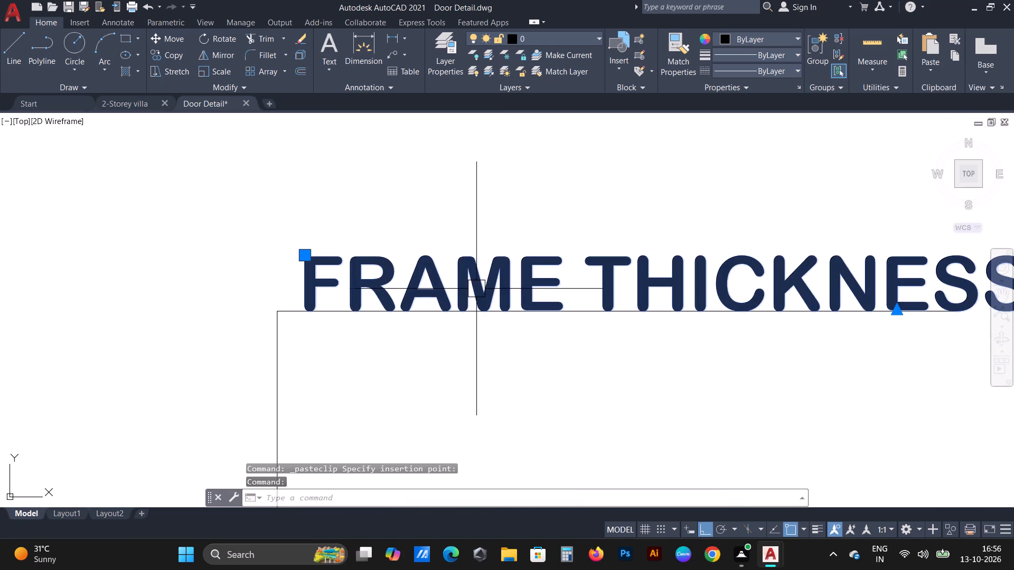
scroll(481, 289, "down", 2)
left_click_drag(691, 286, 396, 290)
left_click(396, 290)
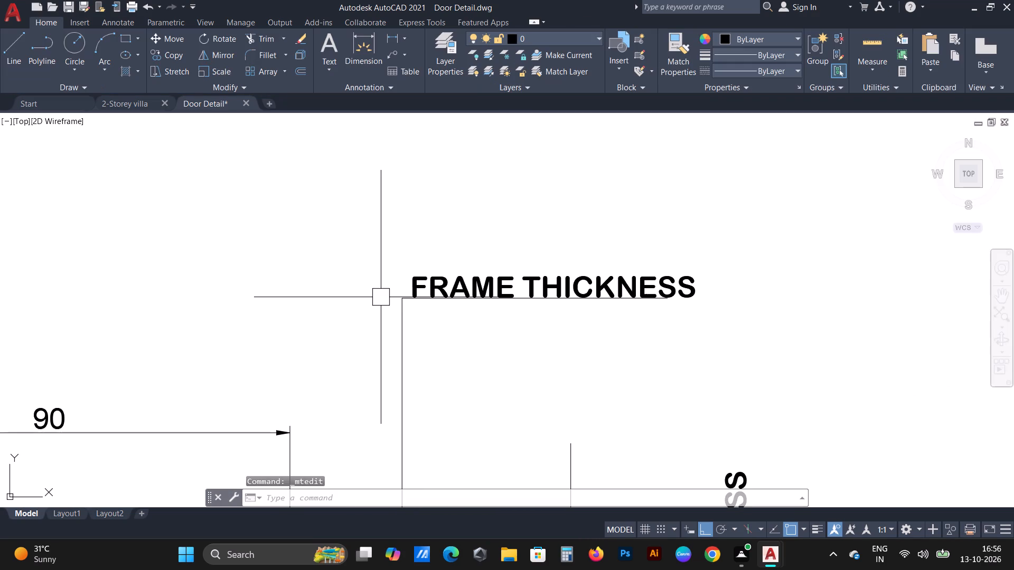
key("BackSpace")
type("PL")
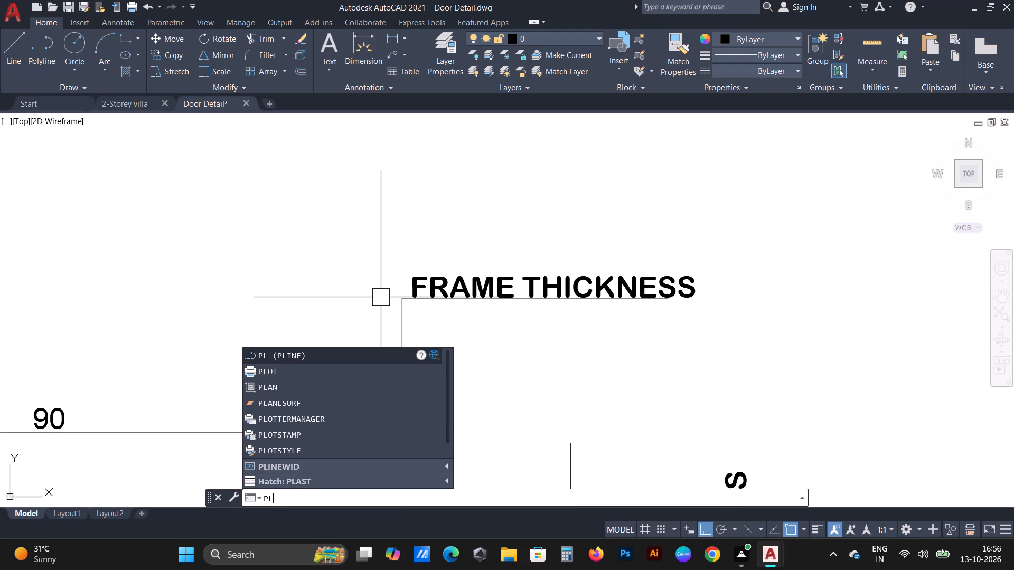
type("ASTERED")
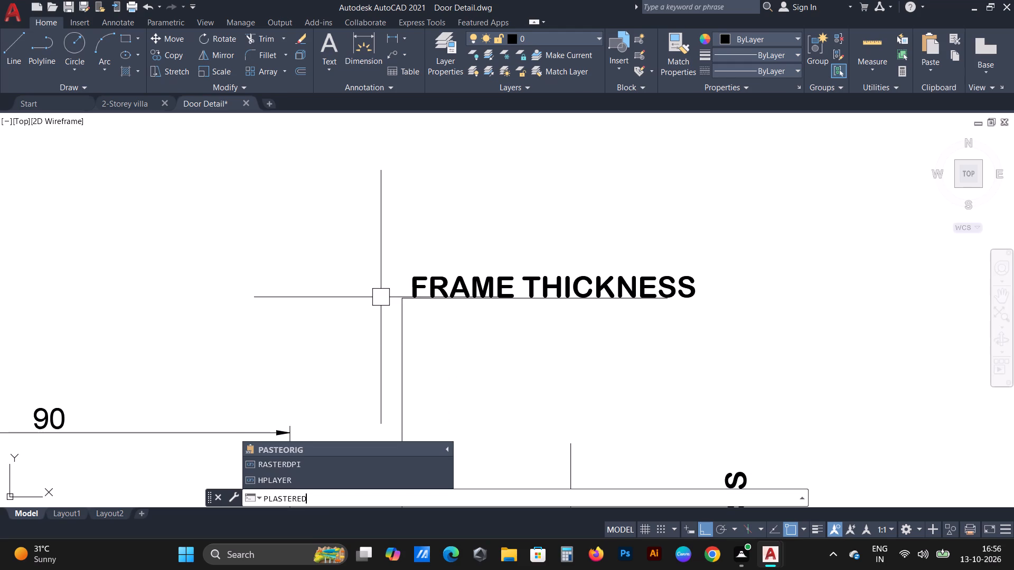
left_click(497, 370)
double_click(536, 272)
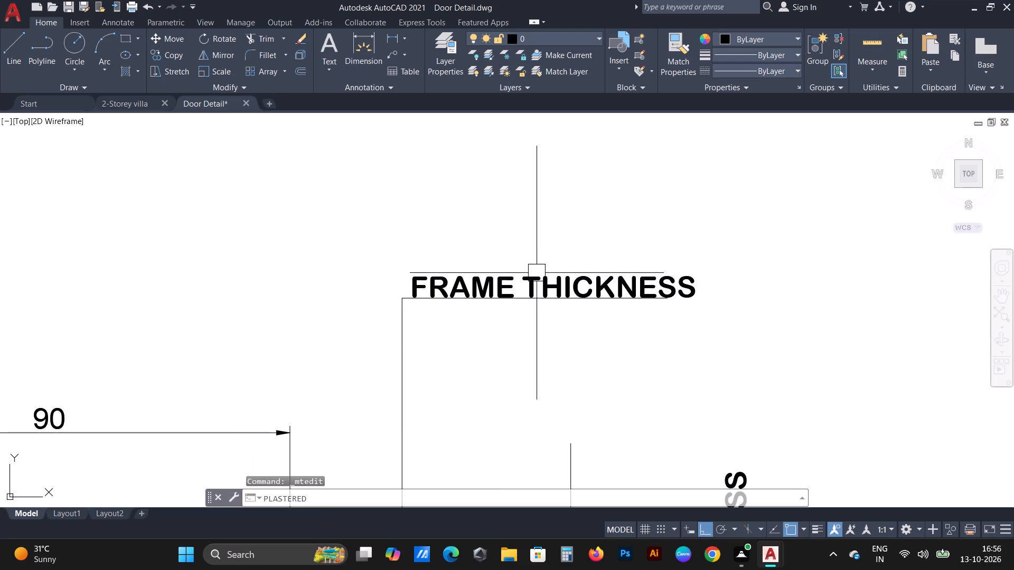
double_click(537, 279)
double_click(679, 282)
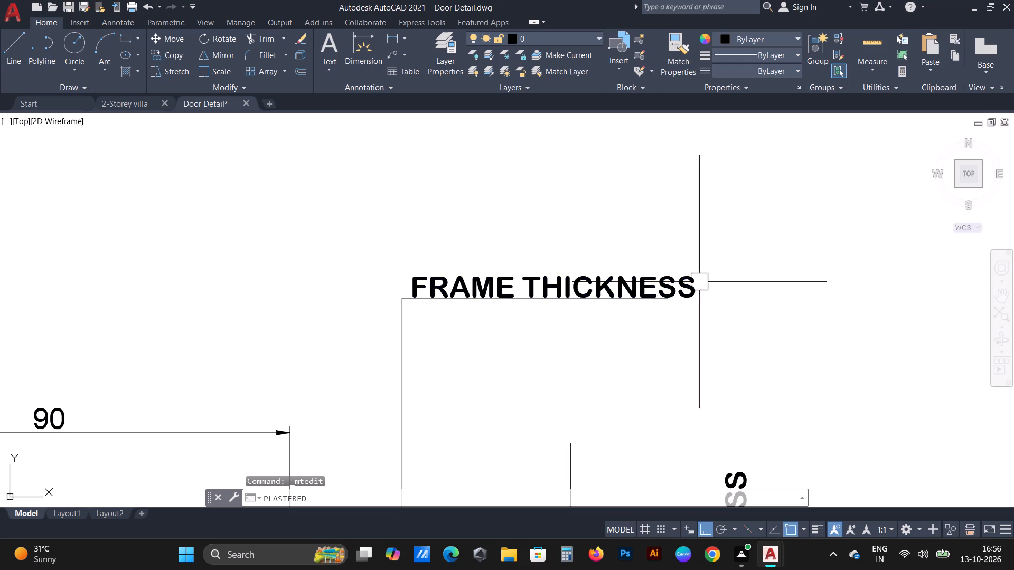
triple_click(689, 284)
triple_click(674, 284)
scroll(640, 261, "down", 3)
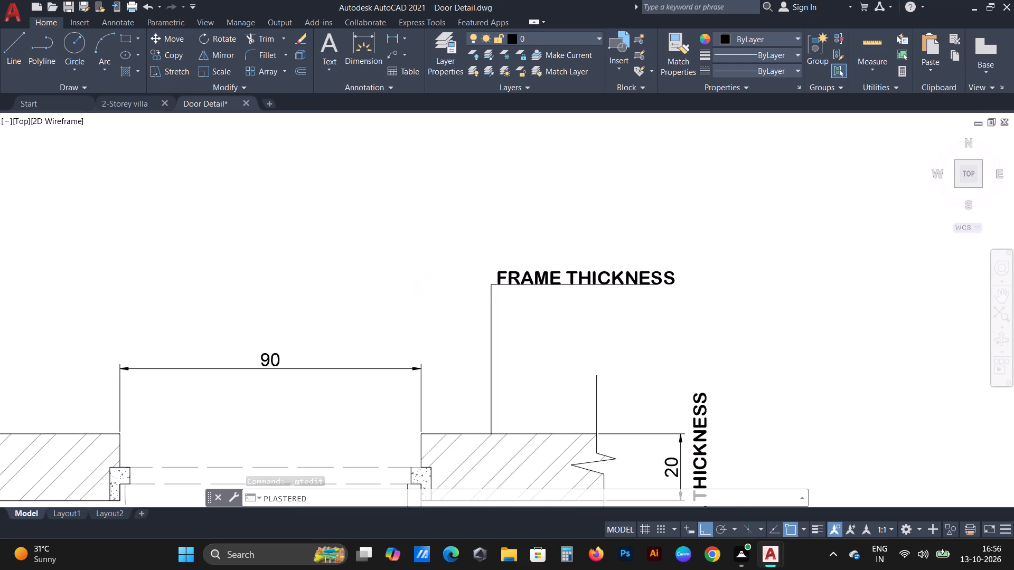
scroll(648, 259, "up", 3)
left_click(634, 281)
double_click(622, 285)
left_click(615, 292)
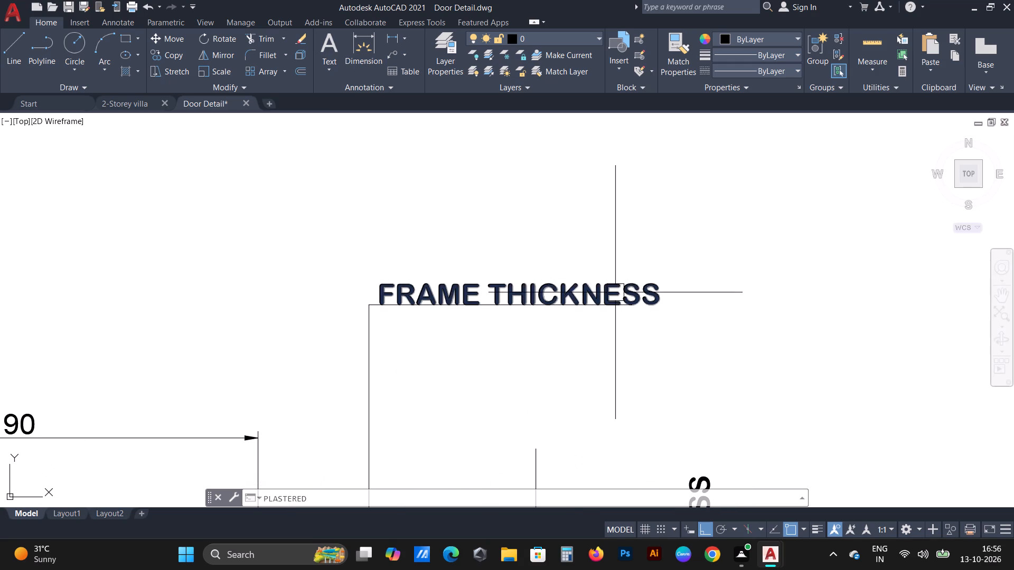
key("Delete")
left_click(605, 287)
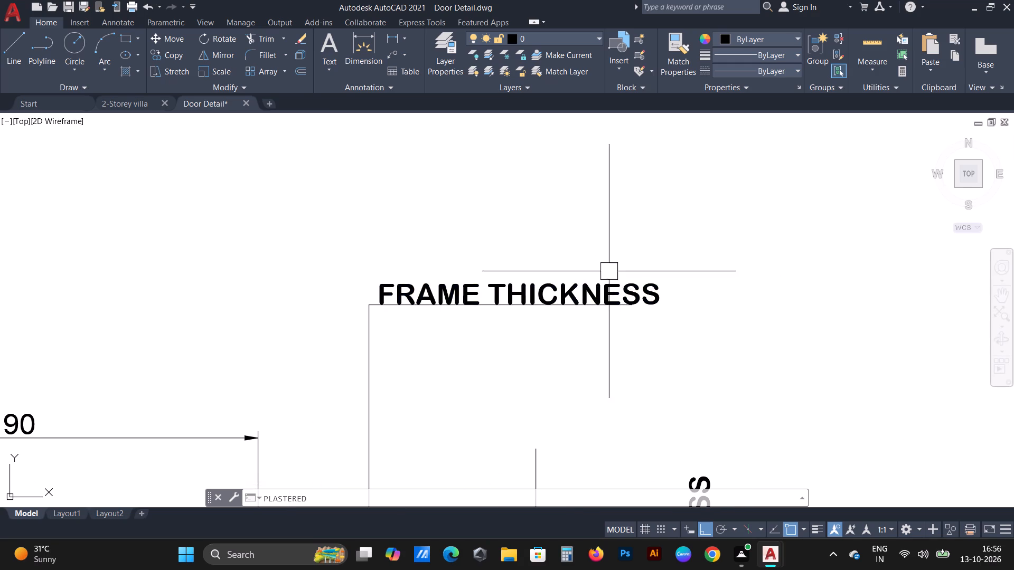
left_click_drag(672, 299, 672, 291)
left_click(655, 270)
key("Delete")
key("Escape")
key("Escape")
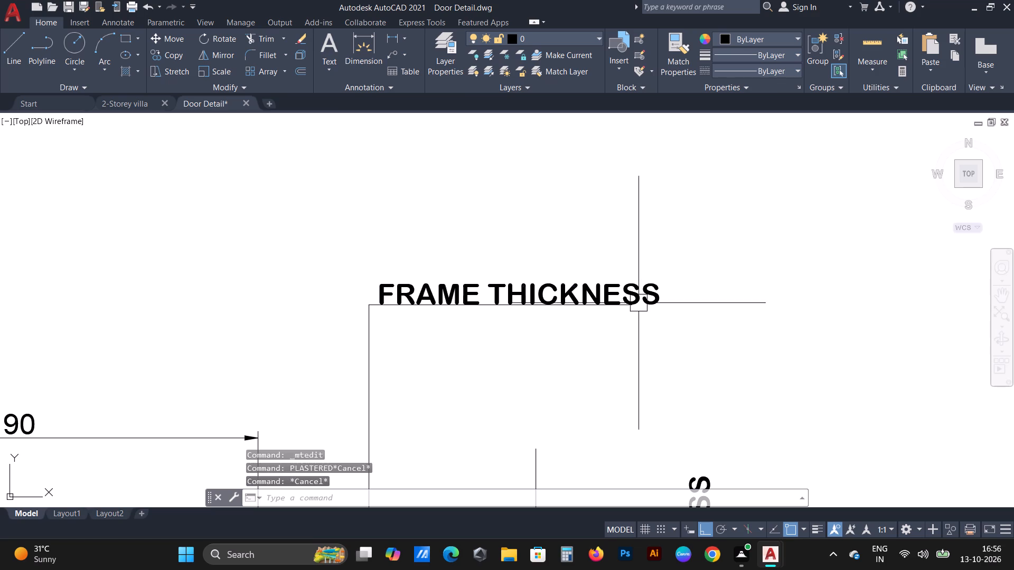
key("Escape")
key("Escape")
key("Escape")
Replace the copied FRAME THICKNESS text above the new wall leader with PLASTERED WALL.
double_click(640, 294)
left_click_drag(681, 301, 448, 303)
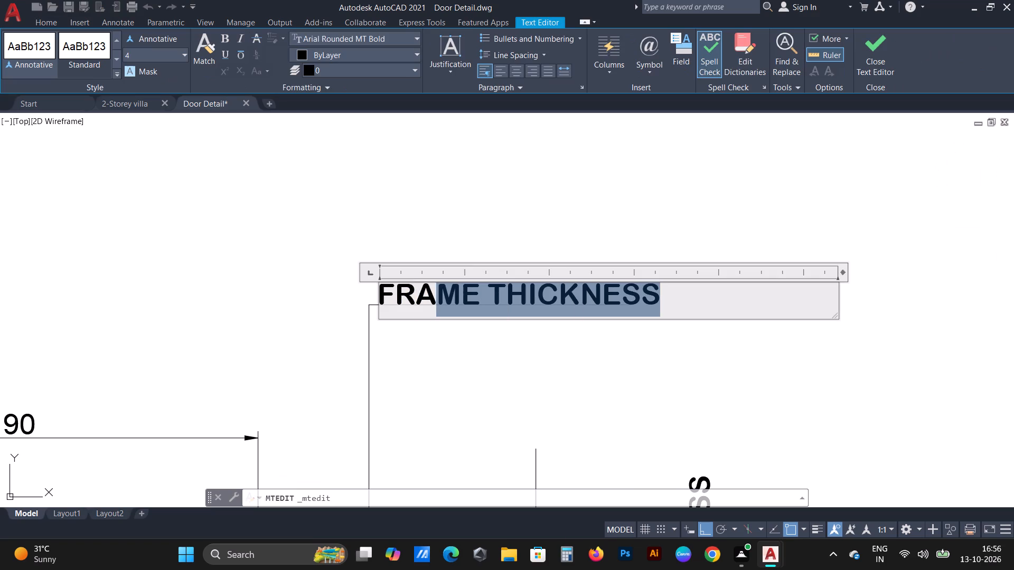
left_click_drag(448, 303, 312, 313)
key("BackSpace")
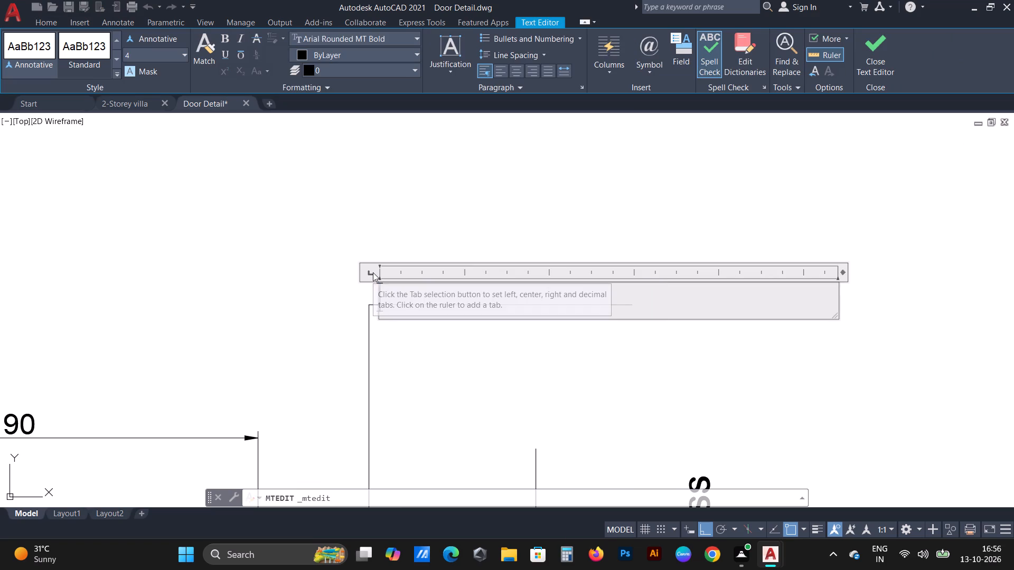
type("PLA")
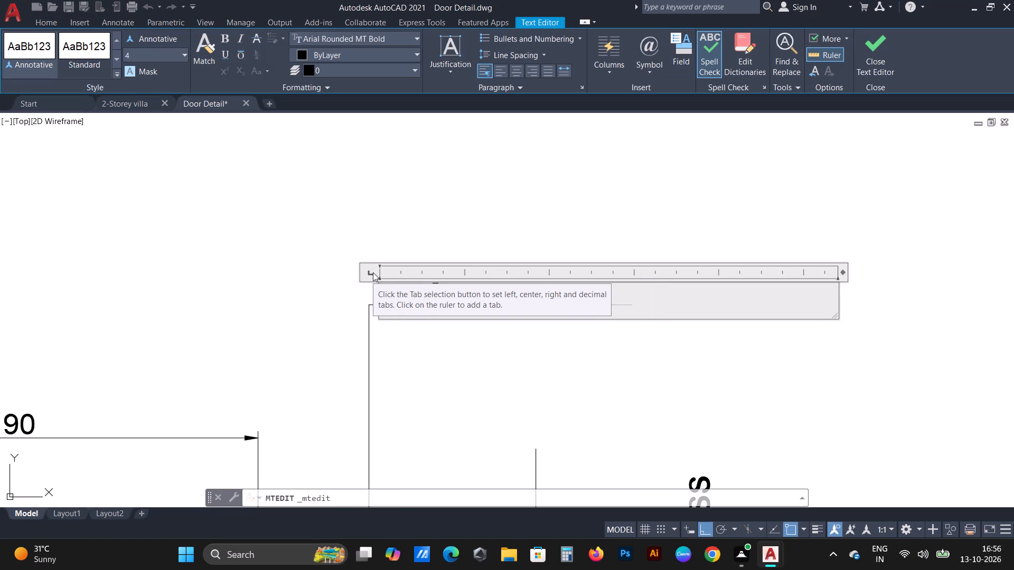
key("s")
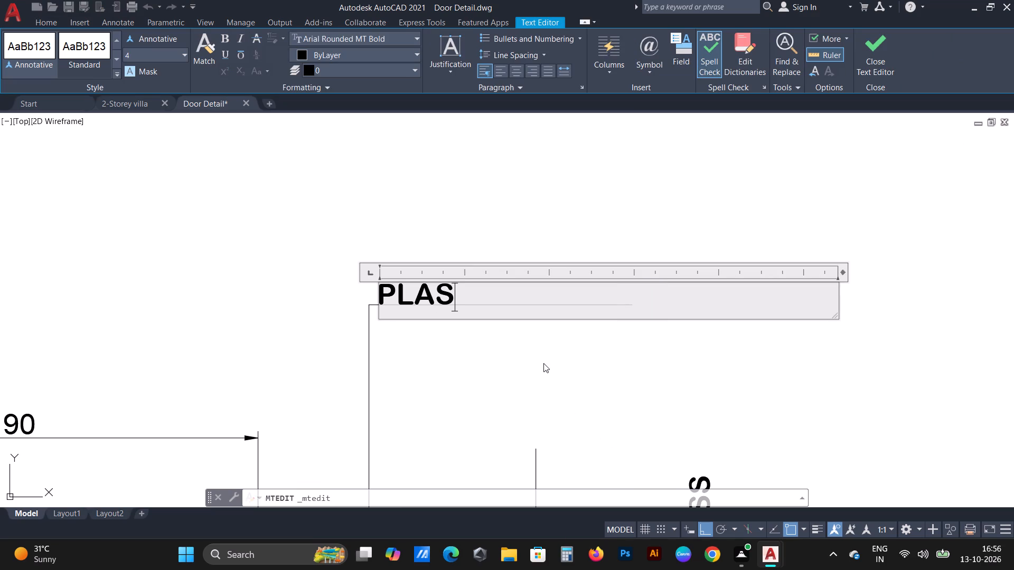
type("TER")
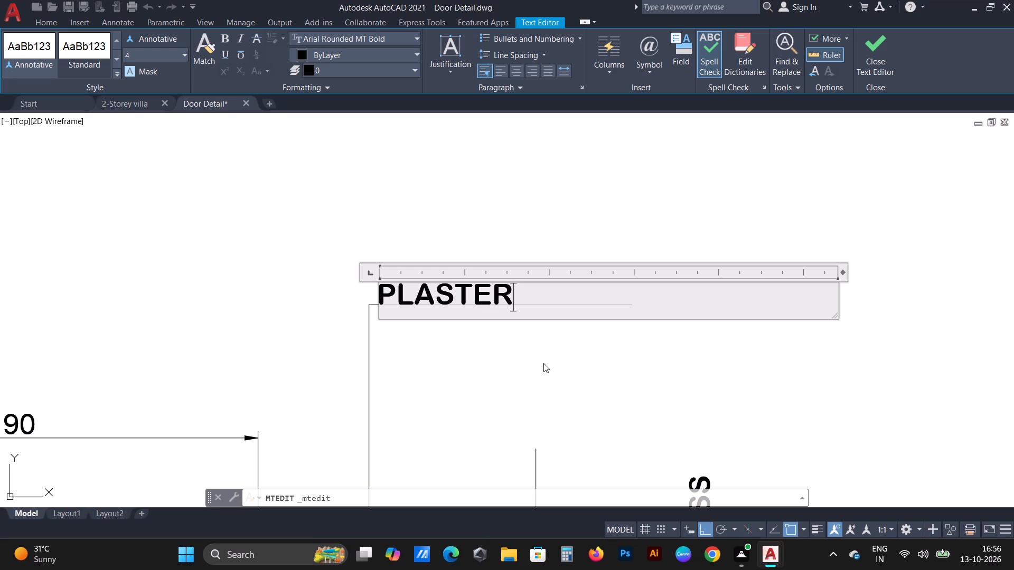
type("ES")
key("BackSpace")
type("D WALL")
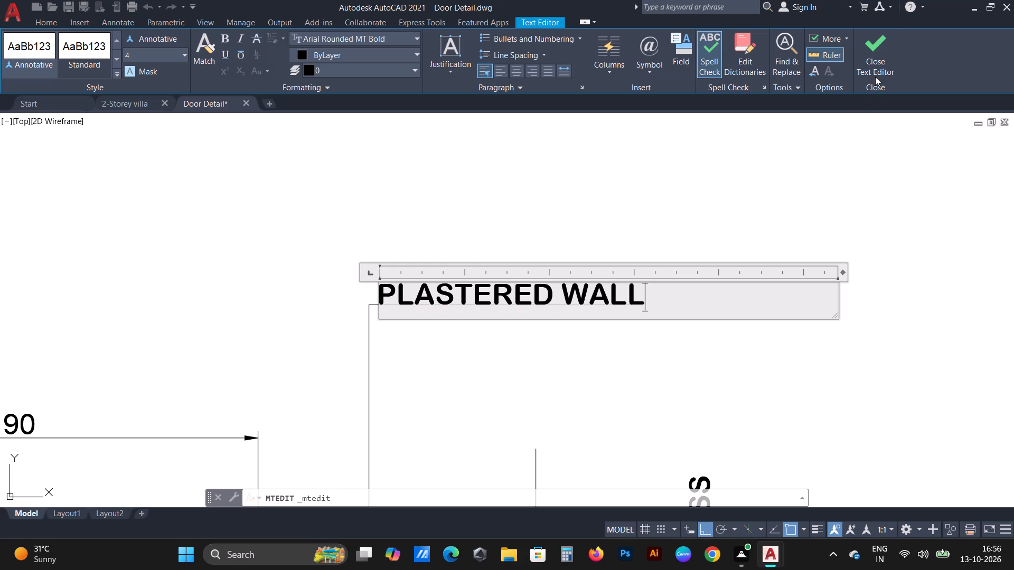
left_click(882, 58)
Move the PLASTERED WALL text slightly upward, clear of the leader's horizontal leg.
scroll(409, 295, "up", 2)
left_click(409, 290)
left_click(307, 269)
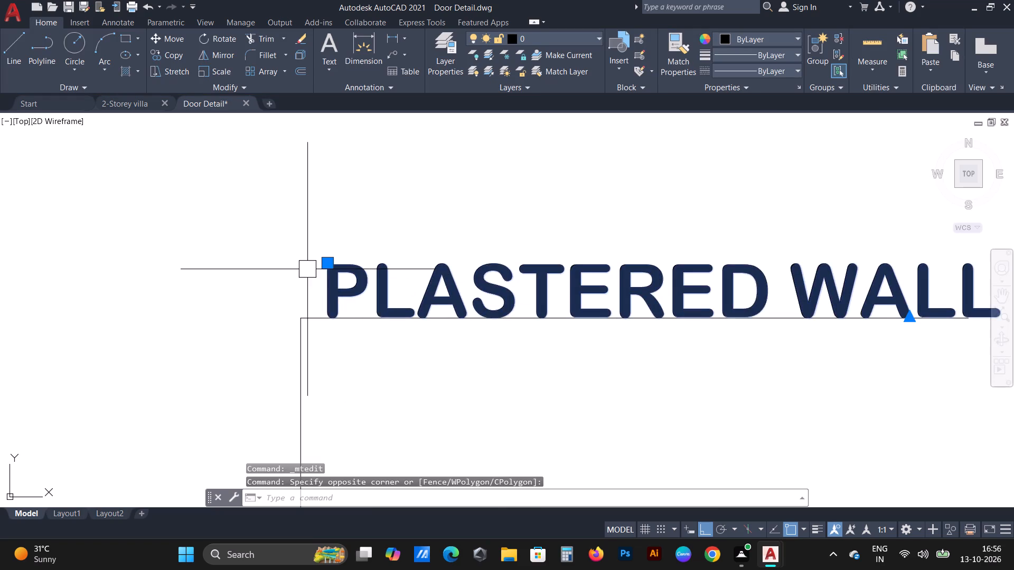
middle_click_drag(328, 253, 249, 284)
key("m")
key("space")
left_click(447, 265)
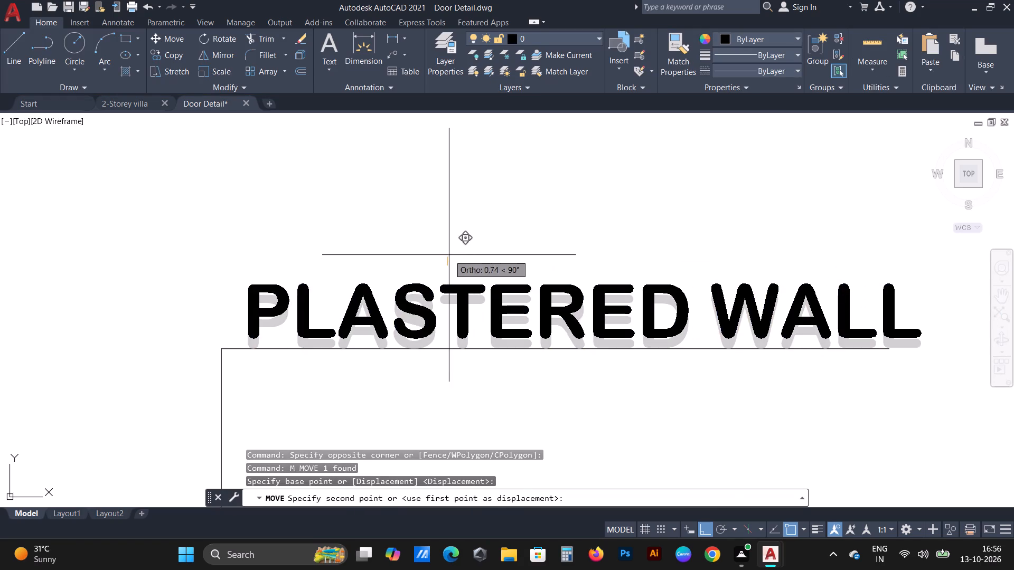
left_click(450, 249)
Move the PLASTERED WALL text slightly left, so that it sits evenly above the leader's horizontal leg.
left_click_drag(384, 306, 373, 303)
key("m")
key("space")
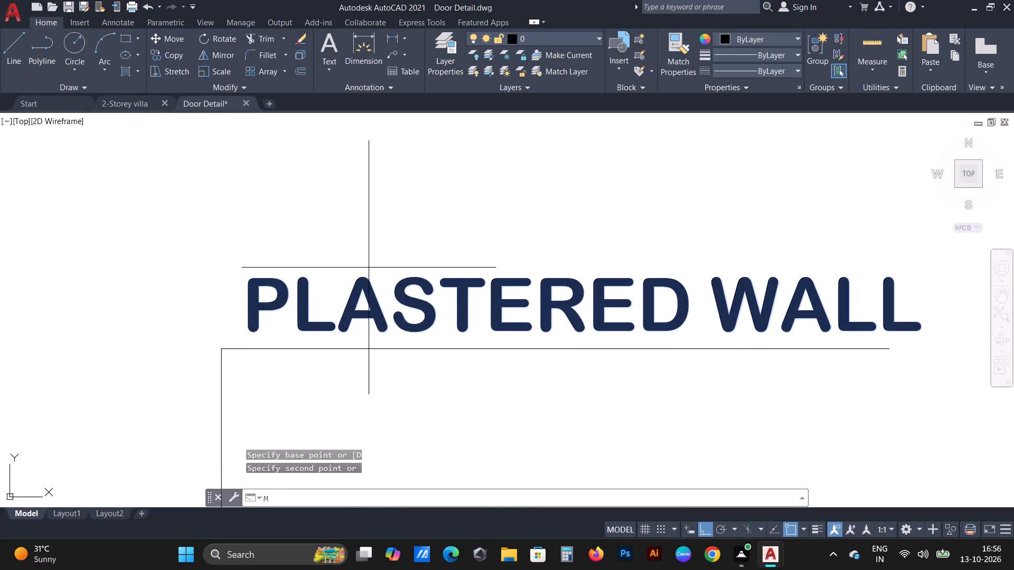
left_click(387, 248)
left_click(369, 250)
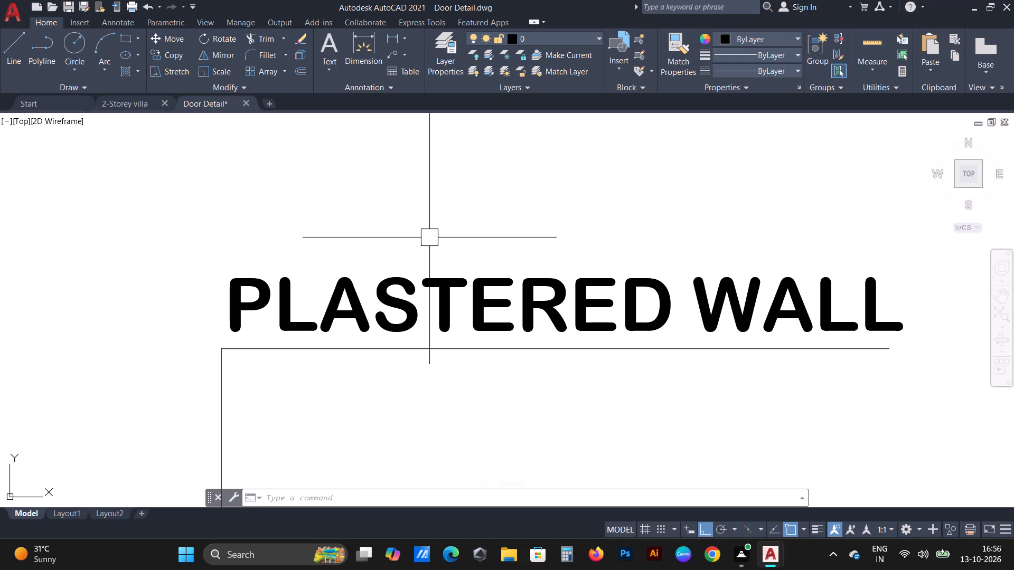
Mirror the FRAME THICKNESS leader arrow about a vertical line through its tip, keeping the source objects.
scroll(429, 237, "down", 1)
scroll(446, 278, "down", 3)
middle_click_drag(678, 351, 799, 331)
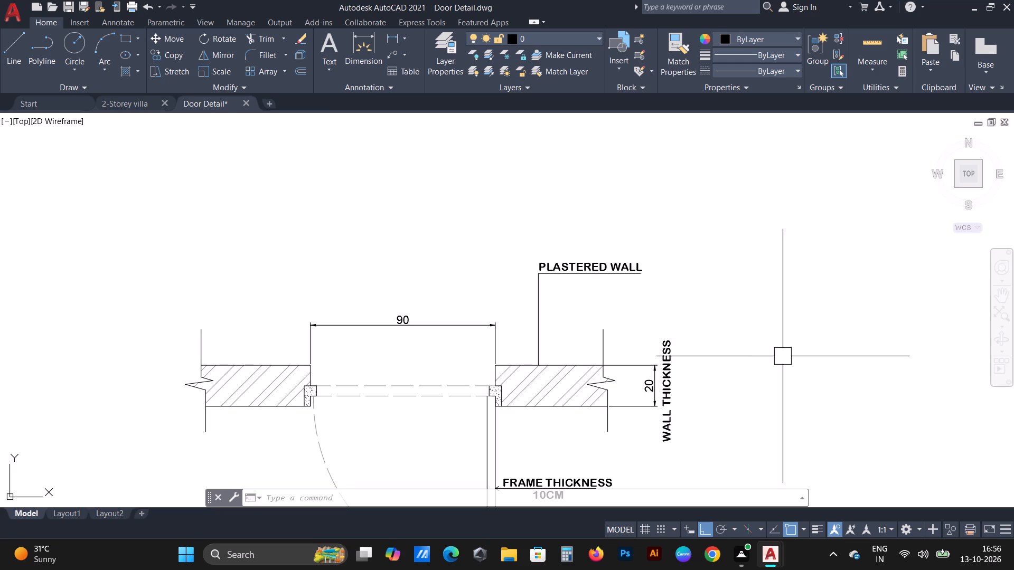
middle_click_drag(736, 393, 758, 328)
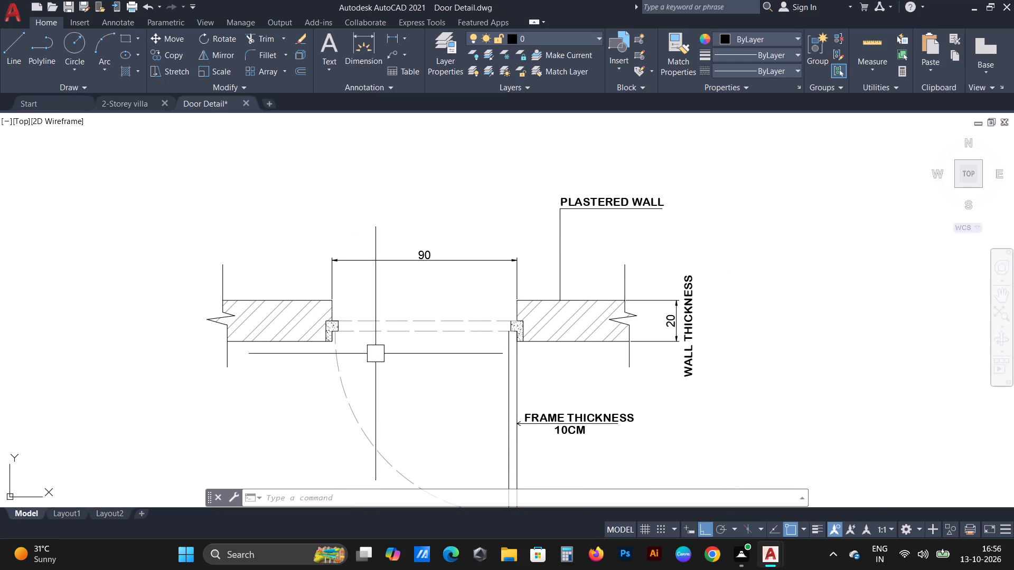
scroll(392, 389, "up", 2)
middle_click_drag(466, 438, 467, 401)
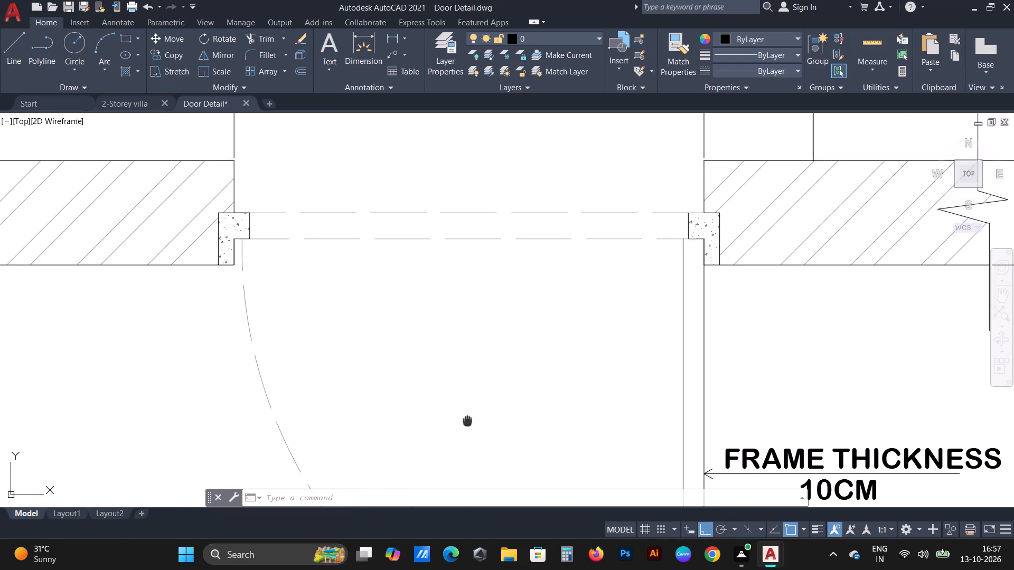
middle_click_drag(467, 401, 453, 248)
scroll(689, 271, "up", 4)
left_click_drag(721, 441, 710, 381)
left_click(681, 291)
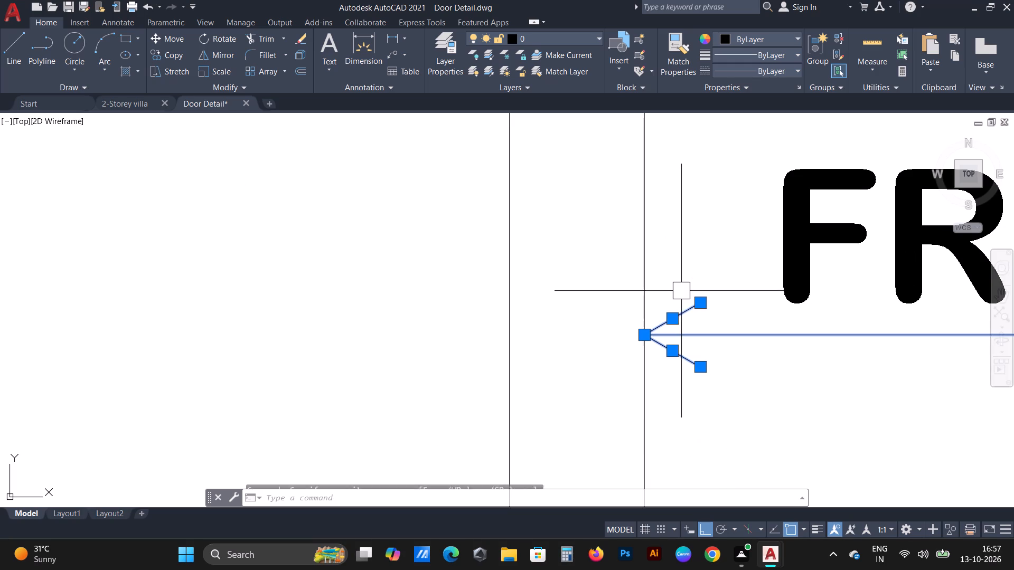
type("MI")
key("space")
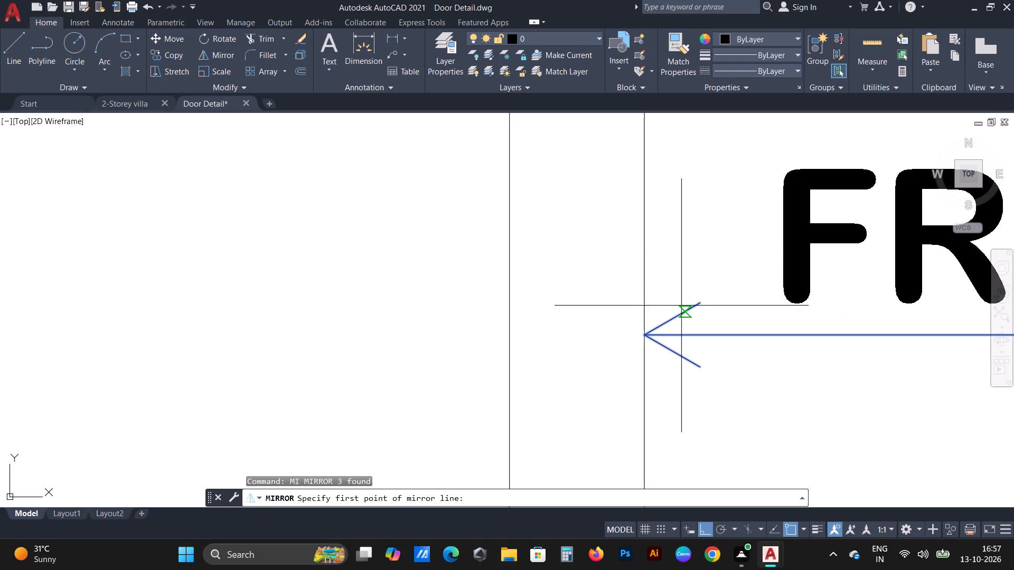
left_click(644, 334)
scroll(519, 267, "down", 1)
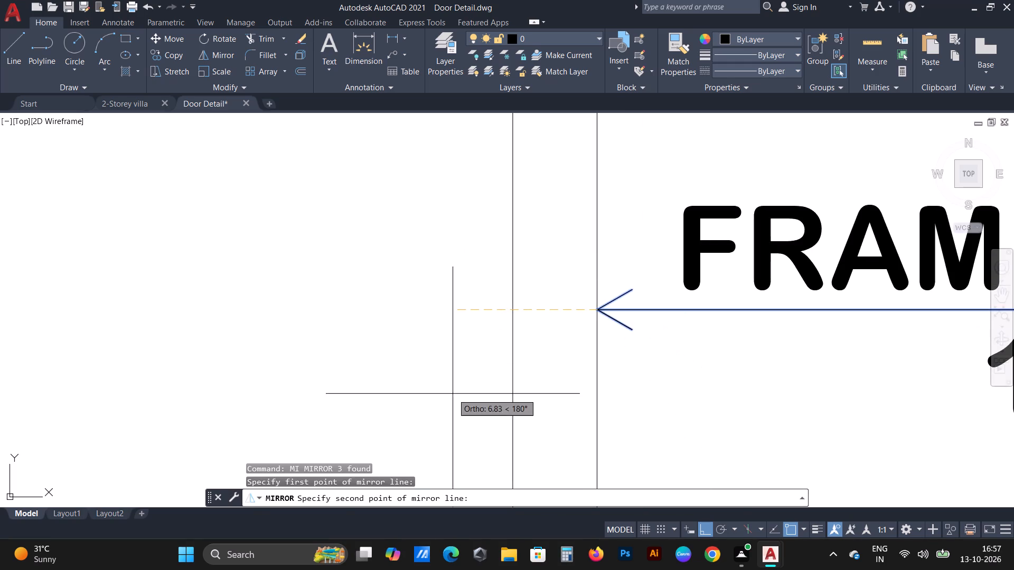
scroll(333, 262, "down", 1)
left_click(619, 431)
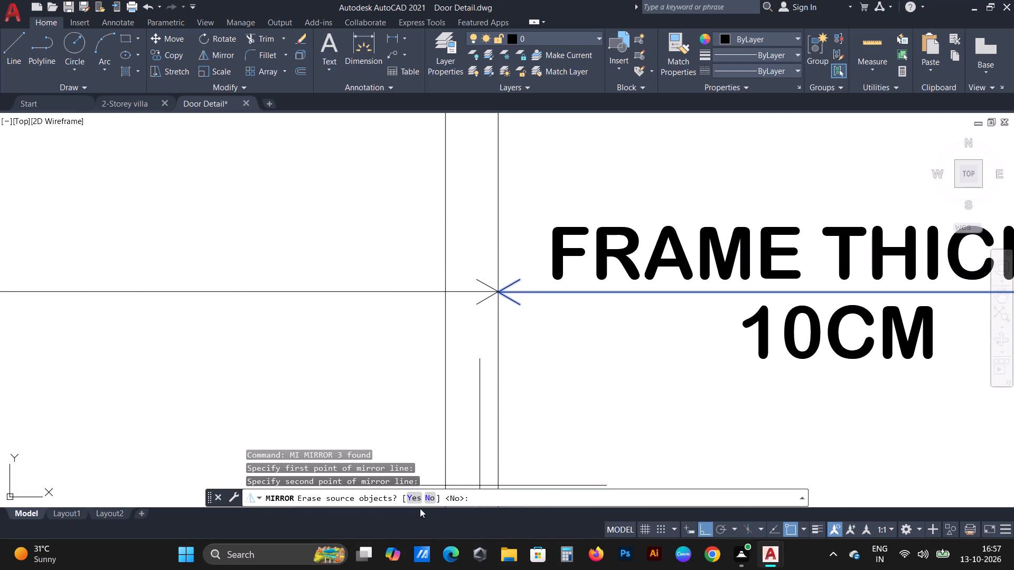
left_click(427, 501)
Move the mirrored arrow by its tip onto the door leaf's opposite edge, slightly above the FRAME THICKNESS arrow.
scroll(529, 325, "up", 1)
scroll(452, 279, "up", 2)
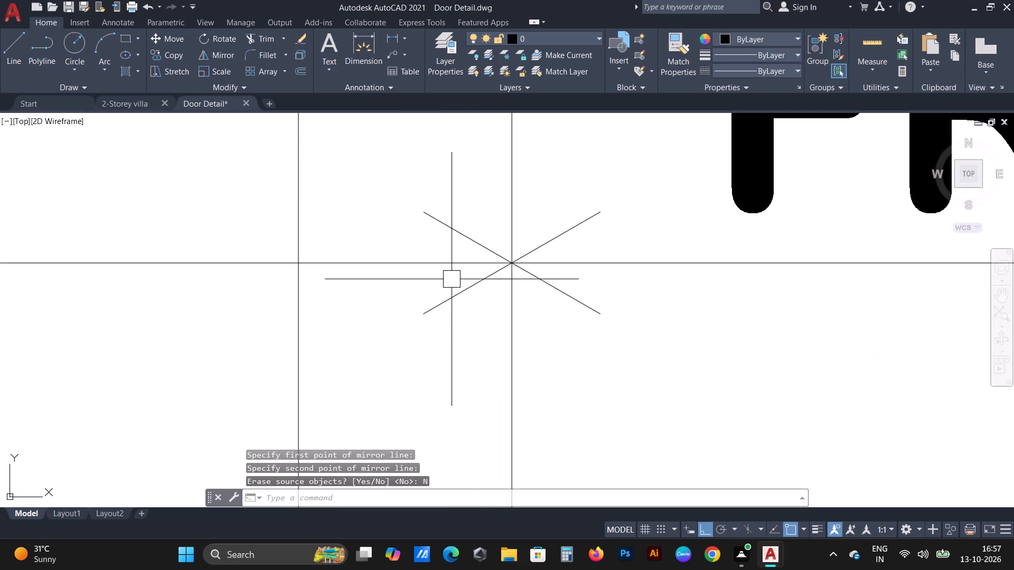
left_click_drag(452, 333, 449, 319)
left_click(415, 198)
middle_click_drag(407, 201, 497, 252)
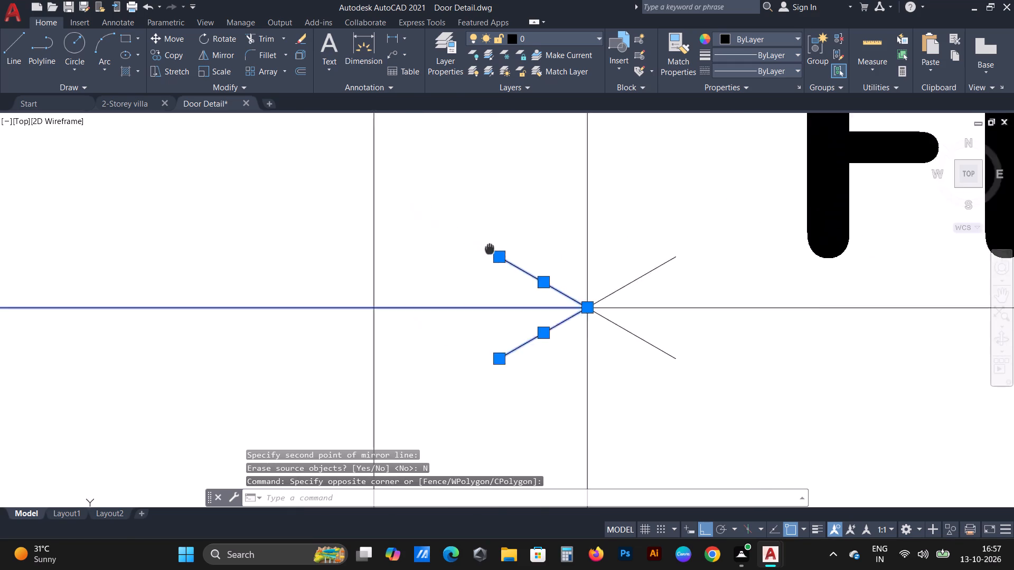
middle_click_drag(497, 252, 527, 281)
scroll(527, 281, "up", 1)
type("M")
key("space")
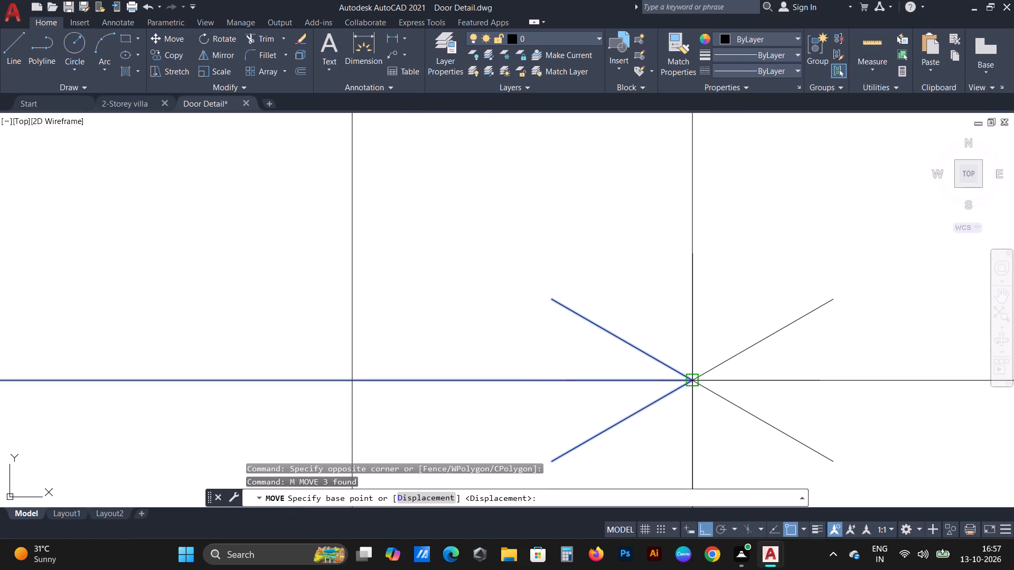
left_click_drag(691, 382, 686, 384)
scroll(358, 217, "down", 3)
left_click(355, 167)
Shorten the mirrored arrow's shaft by stretching its tail end close to the arrowhead.
scroll(345, 170, "down", 2)
middle_click_drag(316, 195, 430, 258)
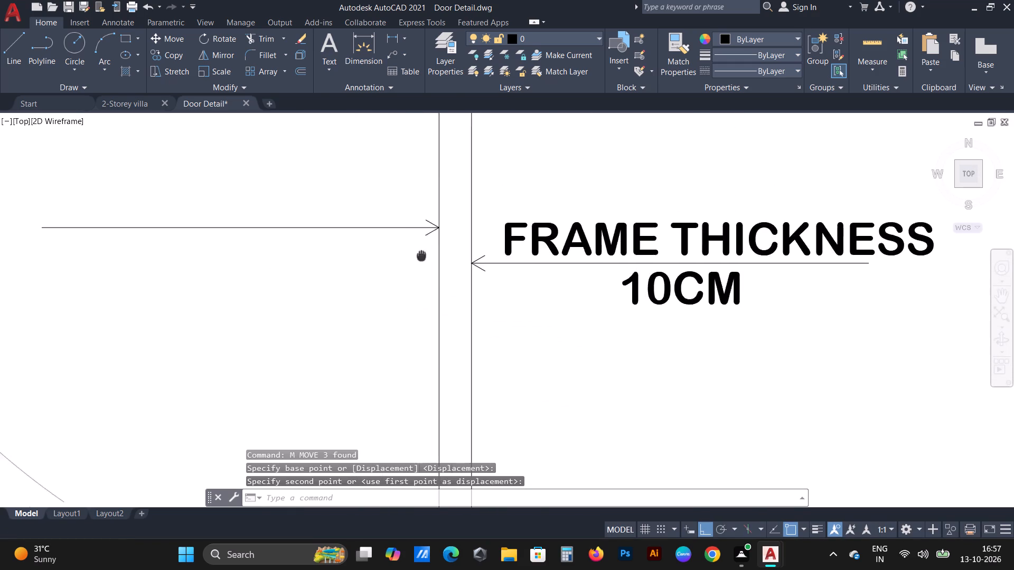
middle_click_drag(430, 258, 485, 277)
scroll(472, 277, "down", 2)
left_click_drag(367, 273, 363, 262)
scroll(327, 257, "up", 2)
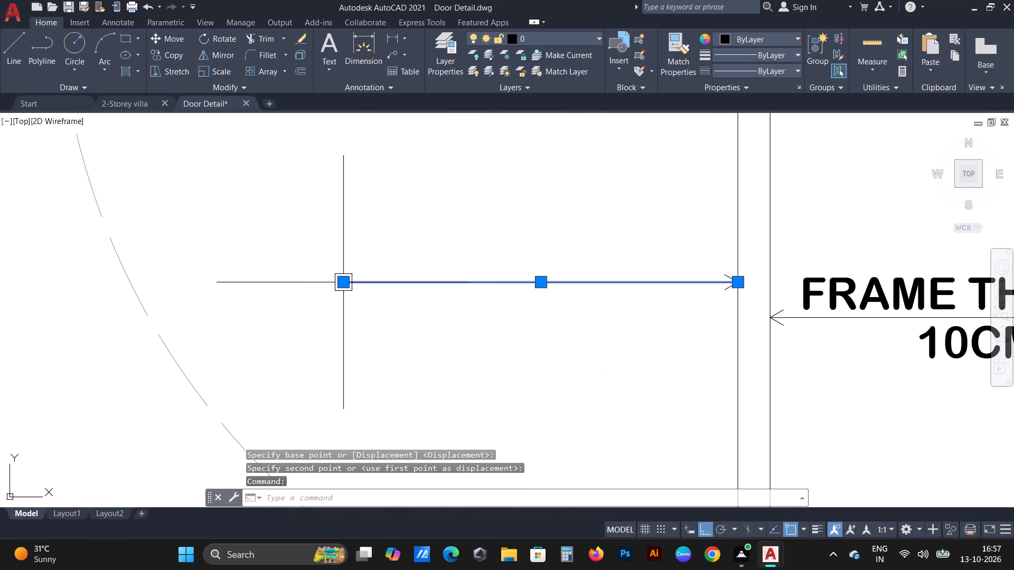
left_click_drag(347, 284, 376, 284)
left_click(673, 288)
key("Escape")
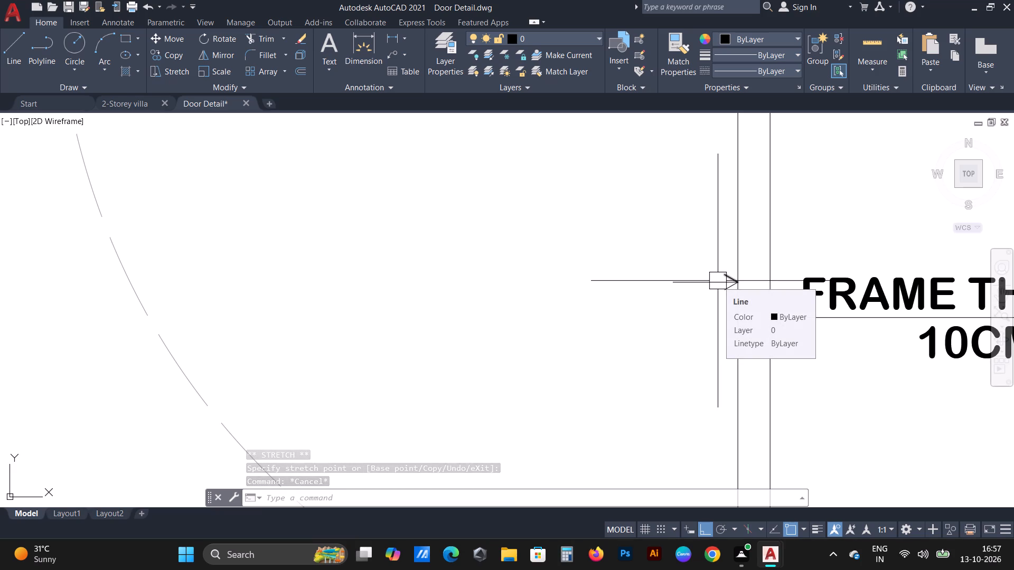
Move the mirrored arrow by its tip farther up along the door leaf's edge, well above the FRAME THICKNESS arrow.
scroll(727, 302, "up", 3)
left_click_drag(720, 300, 709, 284)
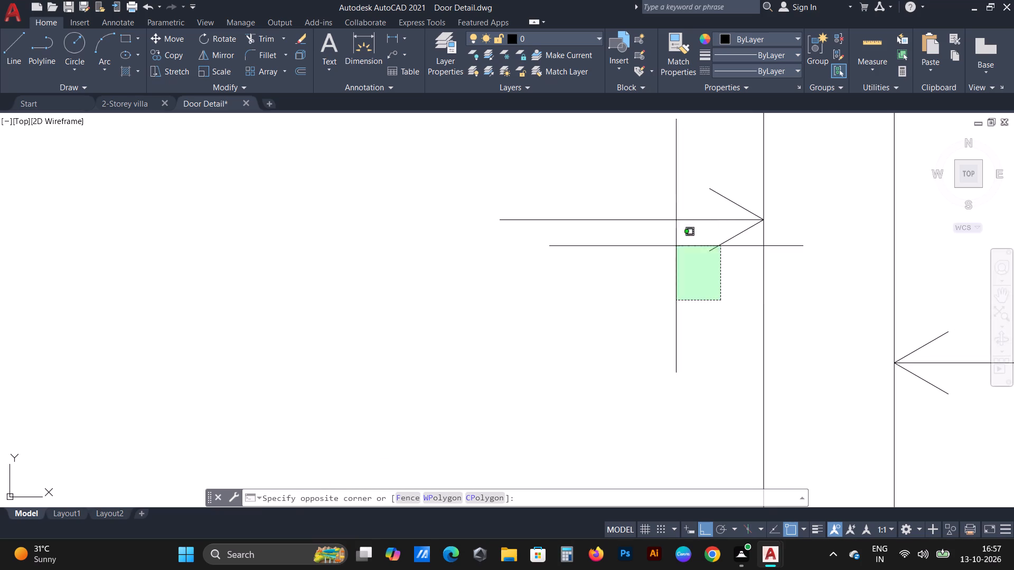
left_click(604, 144)
key("m")
key("space")
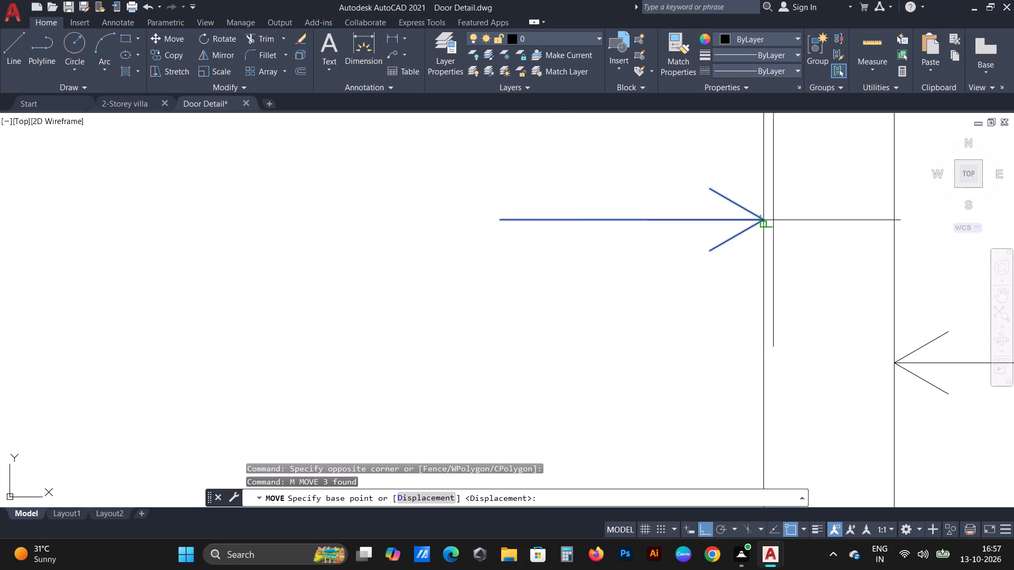
left_click(761, 215)
scroll(761, 199, "down", 1)
middle_click_drag(754, 176, 759, 352)
scroll(758, 343, "down", 2)
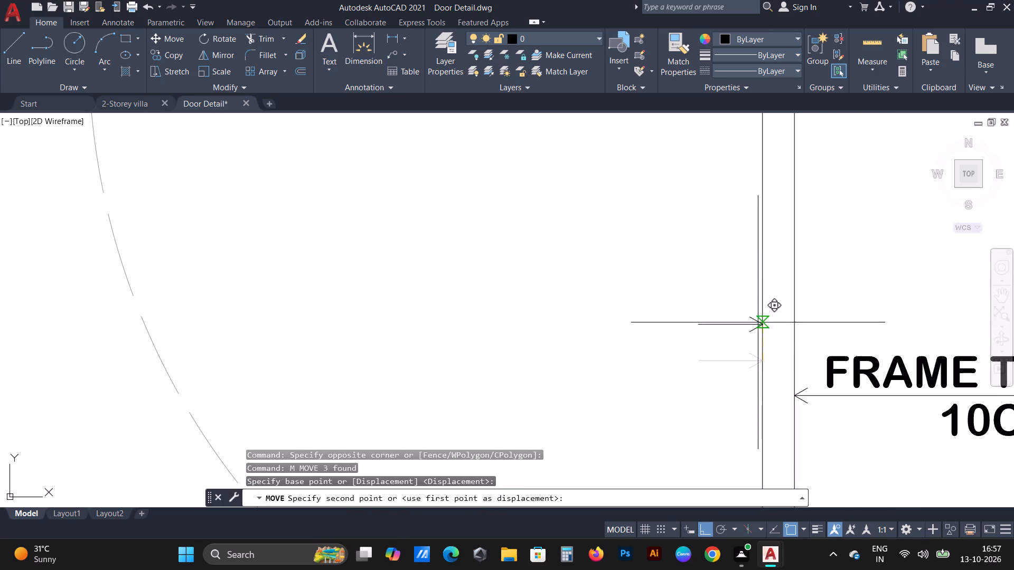
scroll(760, 262, "down", 2)
middle_click_drag(755, 238, 755, 288)
scroll(755, 288, "up", 3)
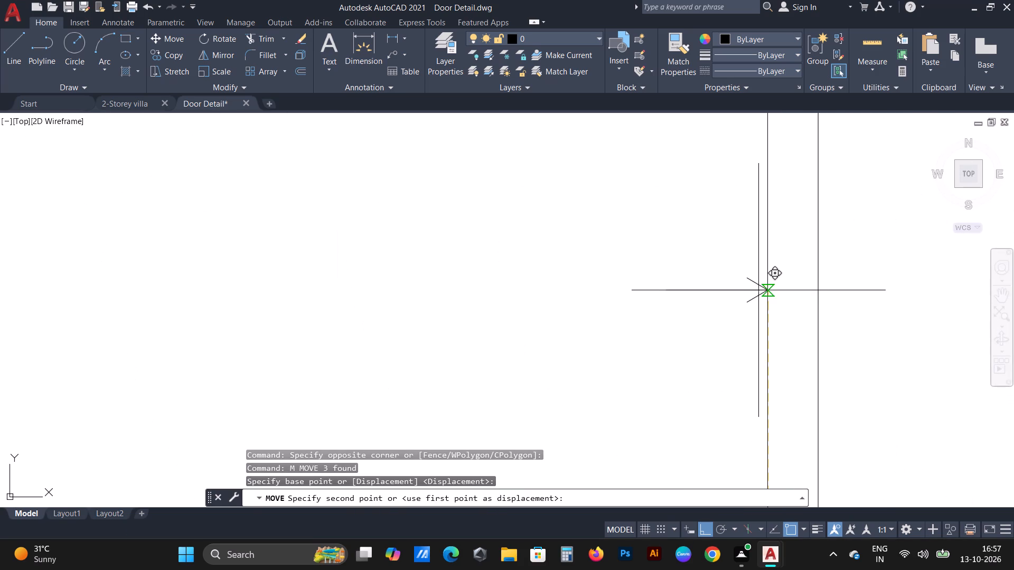
left_click(765, 293)
key("Escape")
Lengthen the mirrored arrow's shaft by stretching its tail end about 4.2 units away from the arrowhead.
left_click(696, 300)
left_click(666, 292)
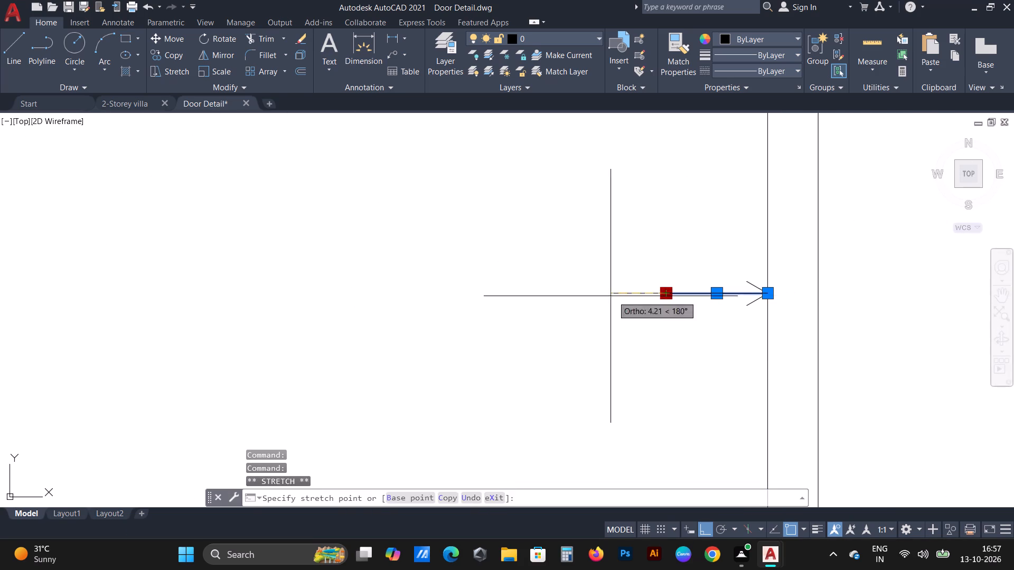
left_click(611, 296)
key("Escape")
Copy the 10CM text from the FRAME THICKNESS label and paste it just above the mirrored arrow.
scroll(472, 273, "down", 2)
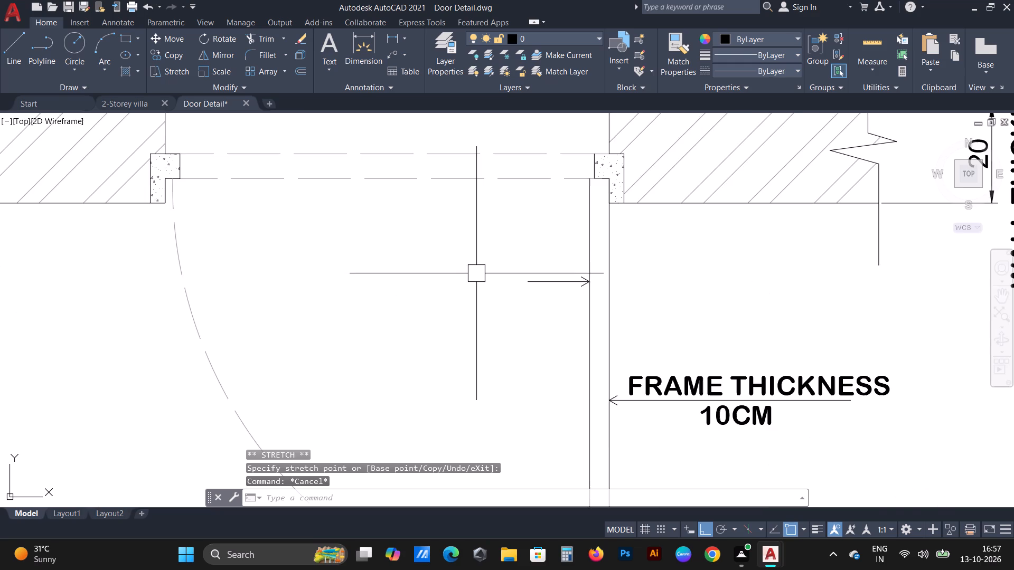
scroll(744, 431, "up", 2)
left_click(745, 417)
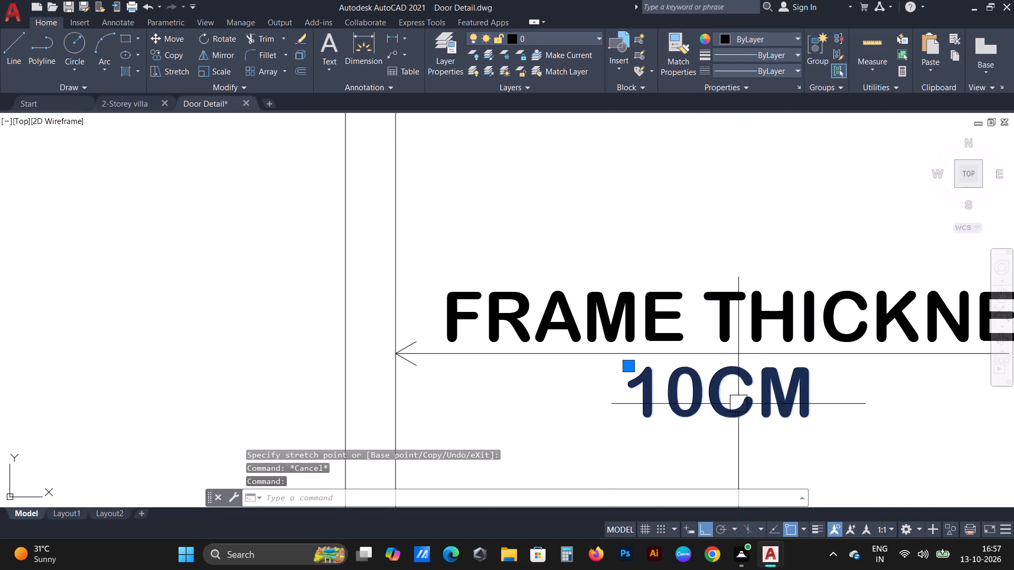
key("ctrl+c")
scroll(390, 273, "down", 3)
middle_click_drag(321, 248, 371, 322)
scroll(394, 282, "up", 5)
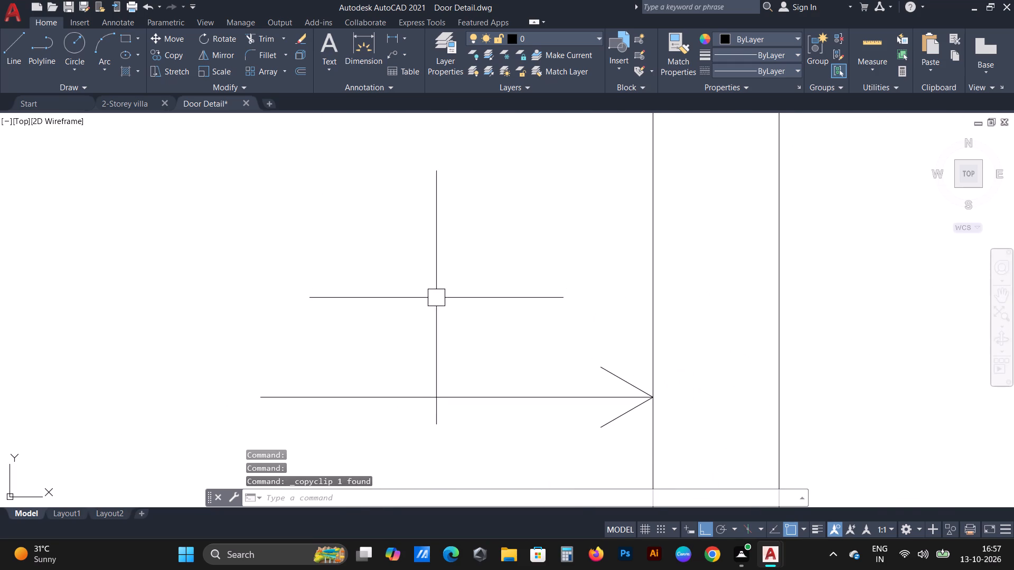
key("ctrl+v")
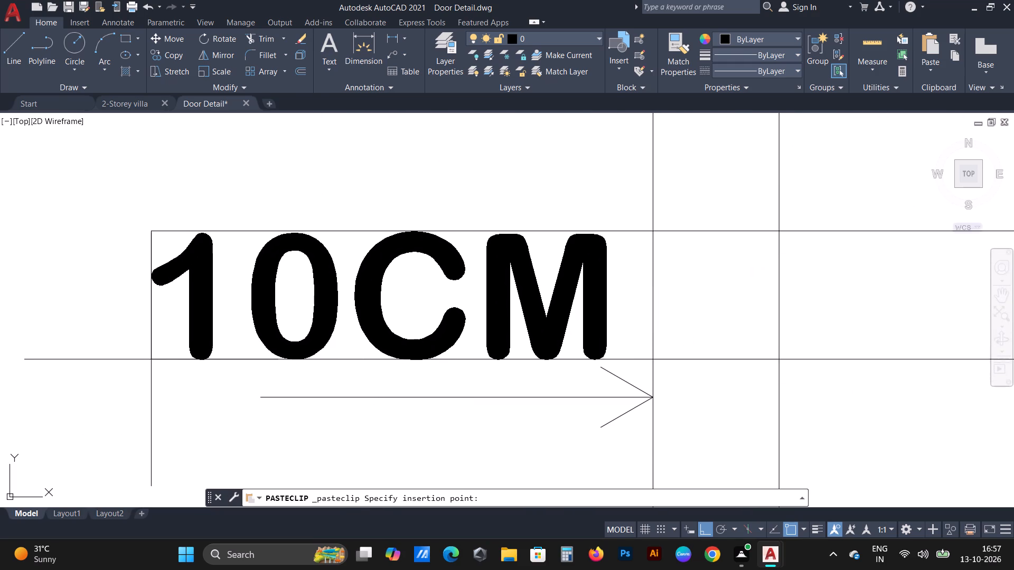
left_click(153, 351)
key("Escape")
Change the pasted text above the mirrored arrow to read 4CM.
double_click(261, 292)
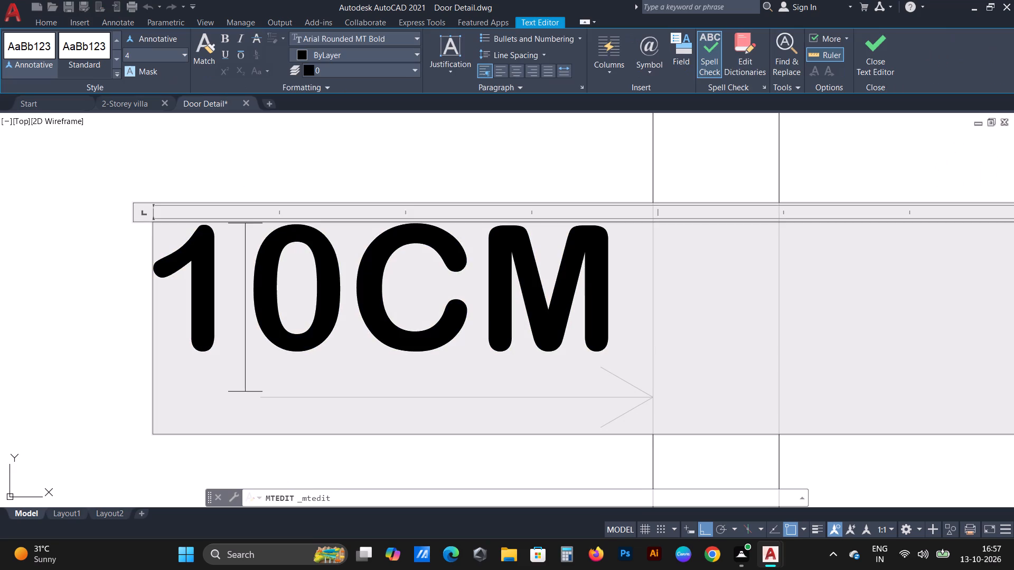
left_click_drag(341, 281, 80, 281)
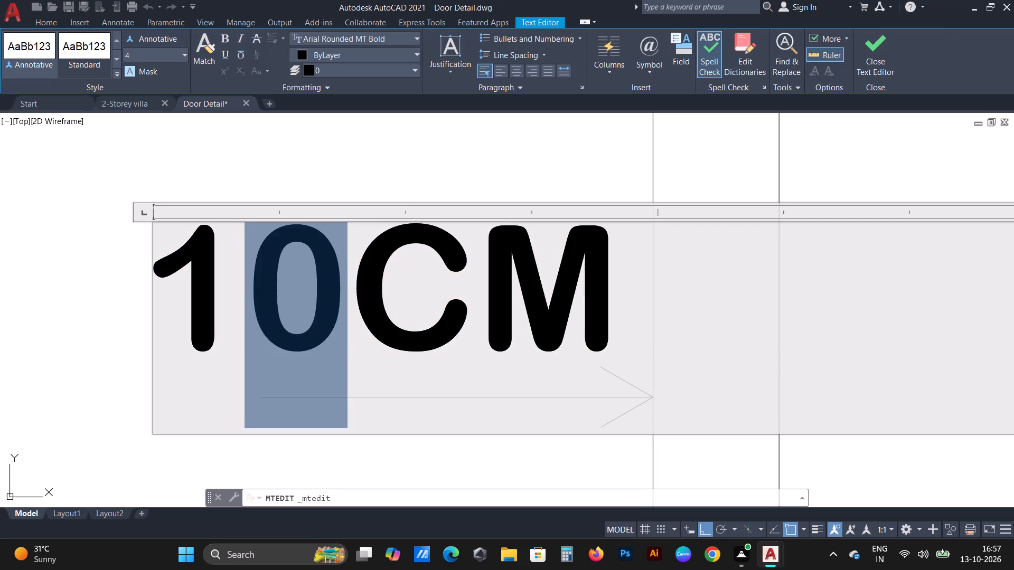
left_click_drag(80, 281, 78, 281)
key("BackSpace")
key("4")
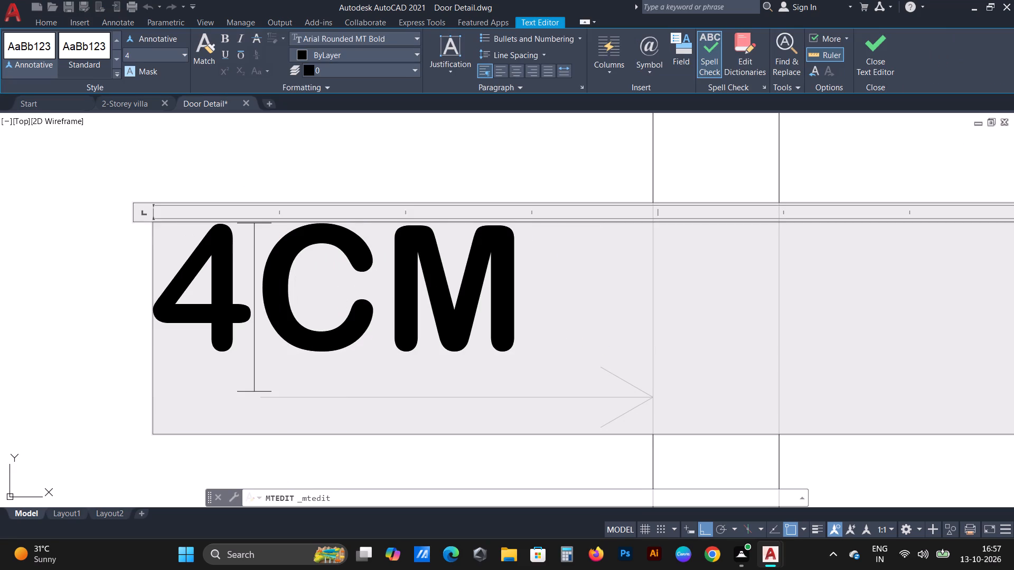
Set the height of the entire 4CM text to 3 and close the text editor.
left_click_drag(563, 310, 0, 307)
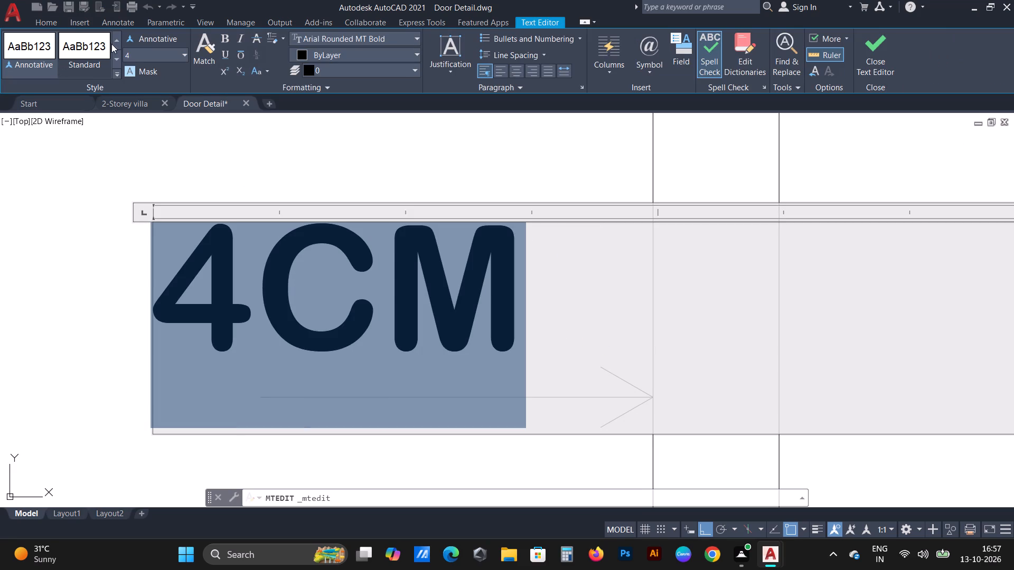
left_click(129, 50)
key("BackSpace")
key("3")
key("BackSpace")
key("Return")
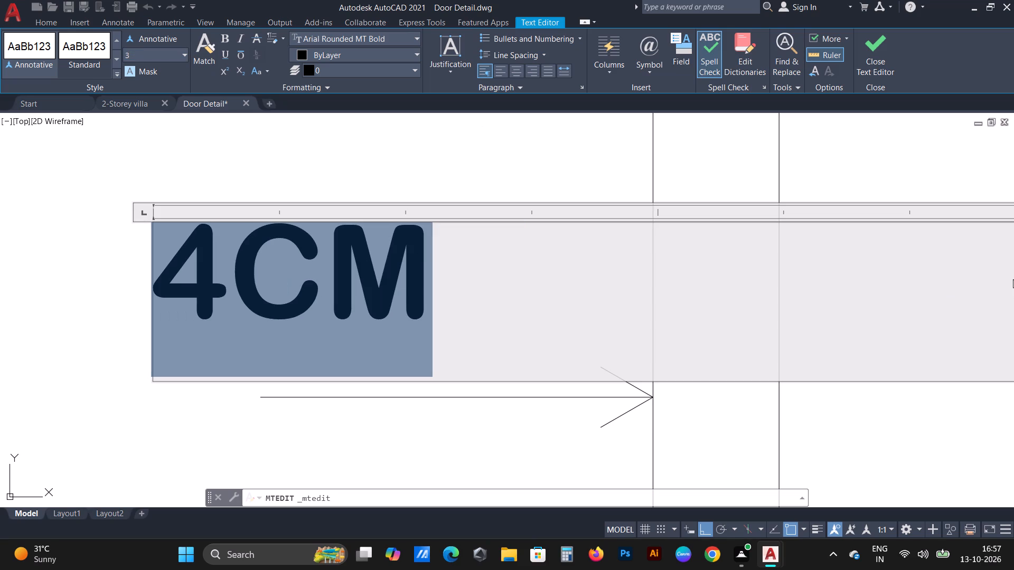
left_click(871, 54)
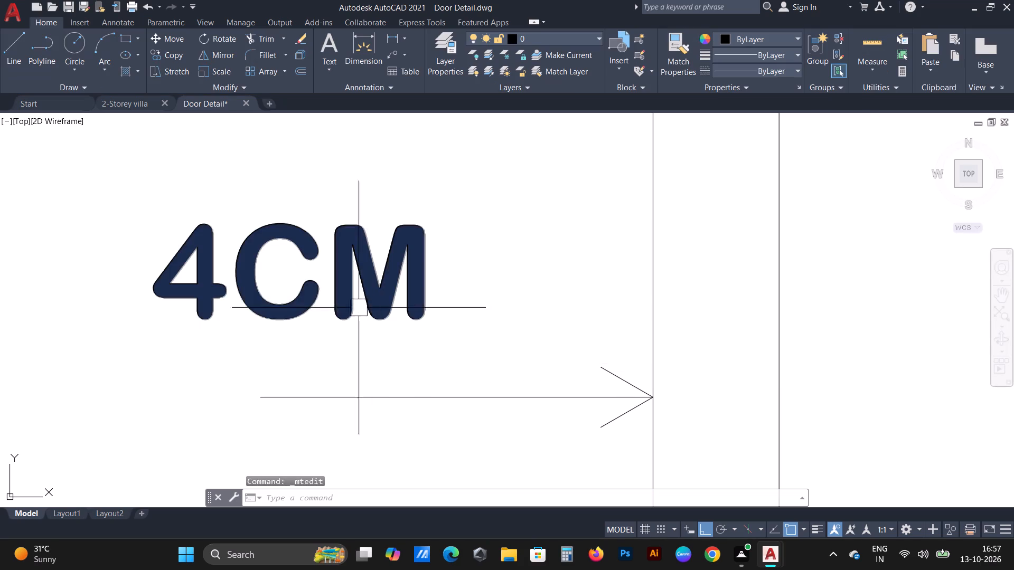
Move the 4CM text down to just above the arrow's shaft, and right to align with the shaft's tail end.
left_click(339, 268)
type("M")
key("space")
left_click(527, 222)
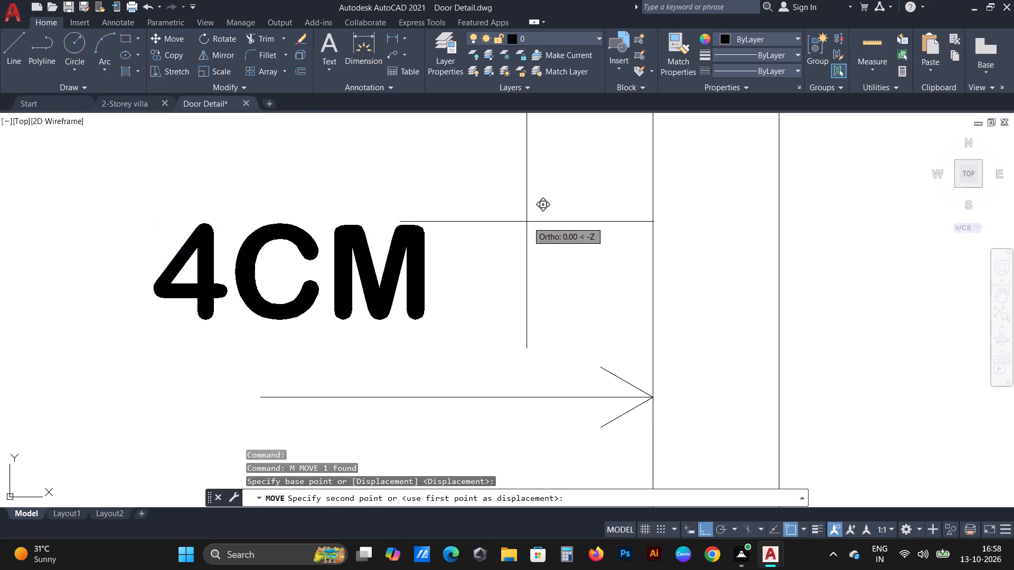
left_click(530, 287)
left_click(411, 302)
key("m")
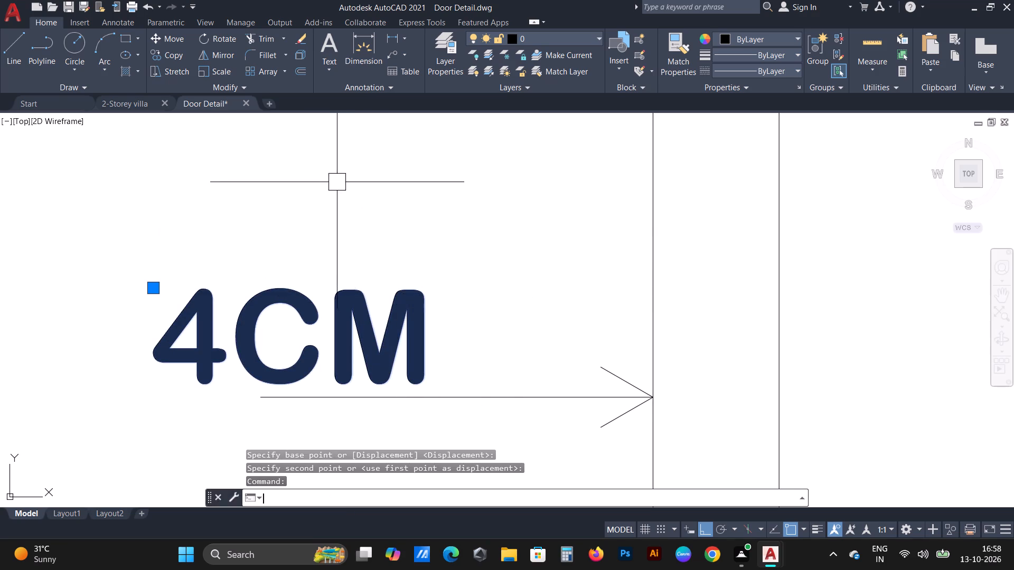
key("space")
left_click(397, 202)
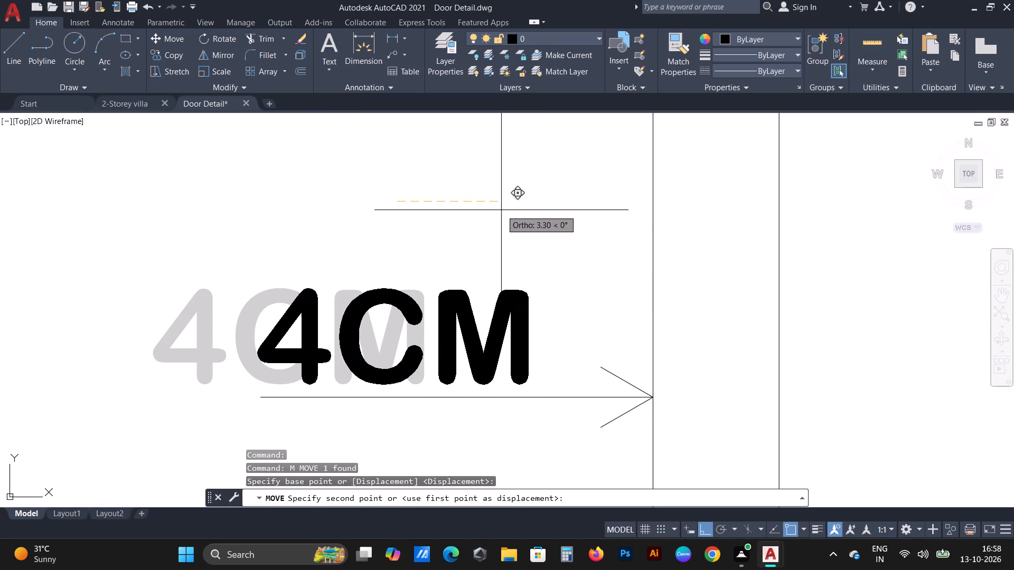
left_click(505, 215)
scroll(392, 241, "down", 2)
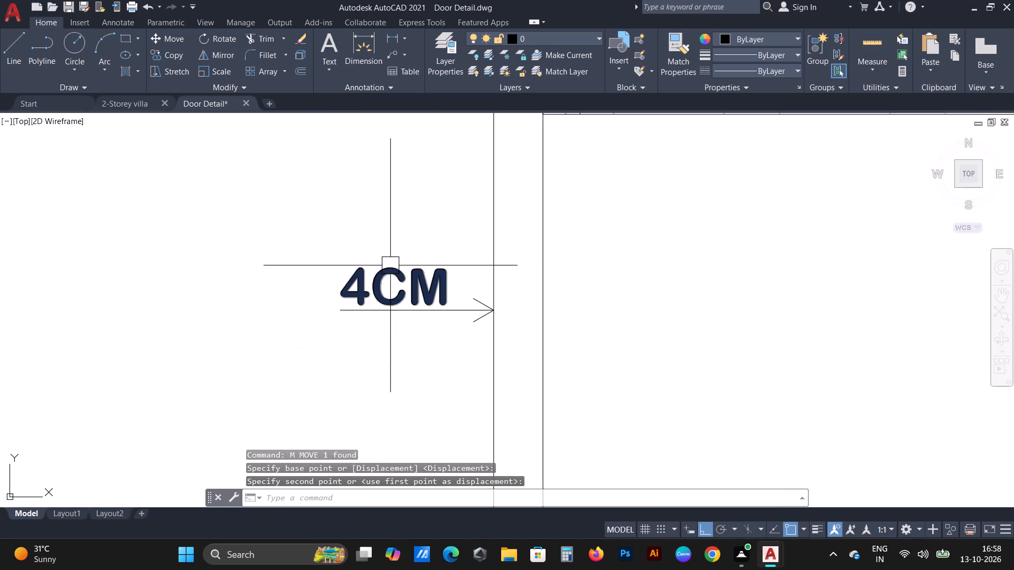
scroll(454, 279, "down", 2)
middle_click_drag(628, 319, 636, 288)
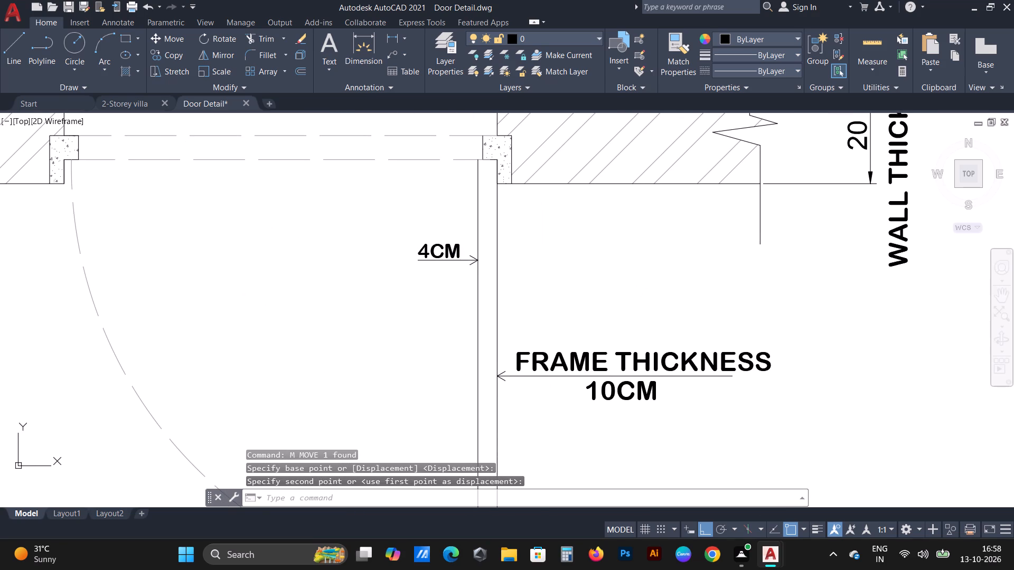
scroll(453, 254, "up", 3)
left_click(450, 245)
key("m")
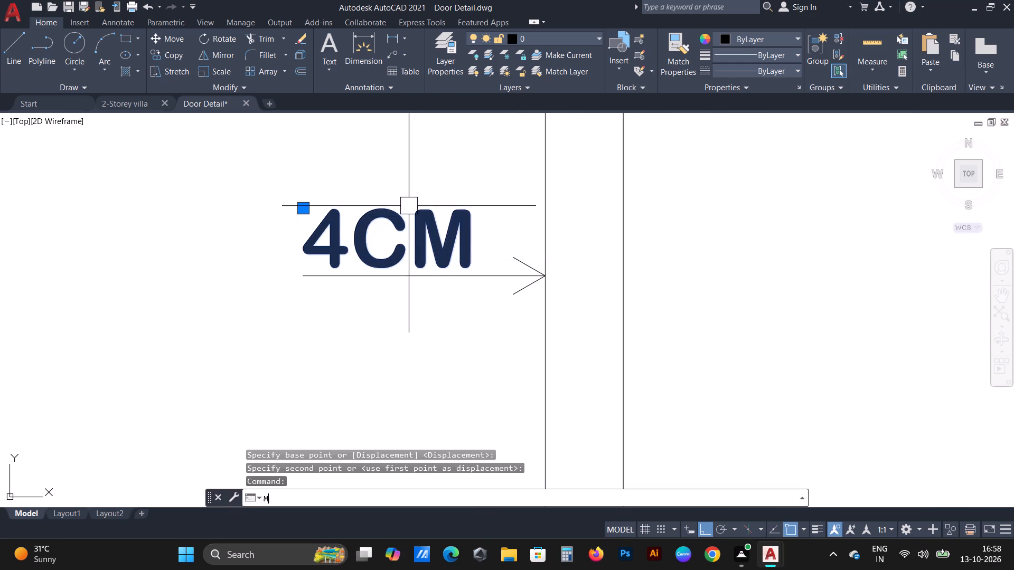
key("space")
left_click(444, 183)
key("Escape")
Nudge the 4CM text about 0.3 units to the right above the arrow's shaft.
left_click(409, 232)
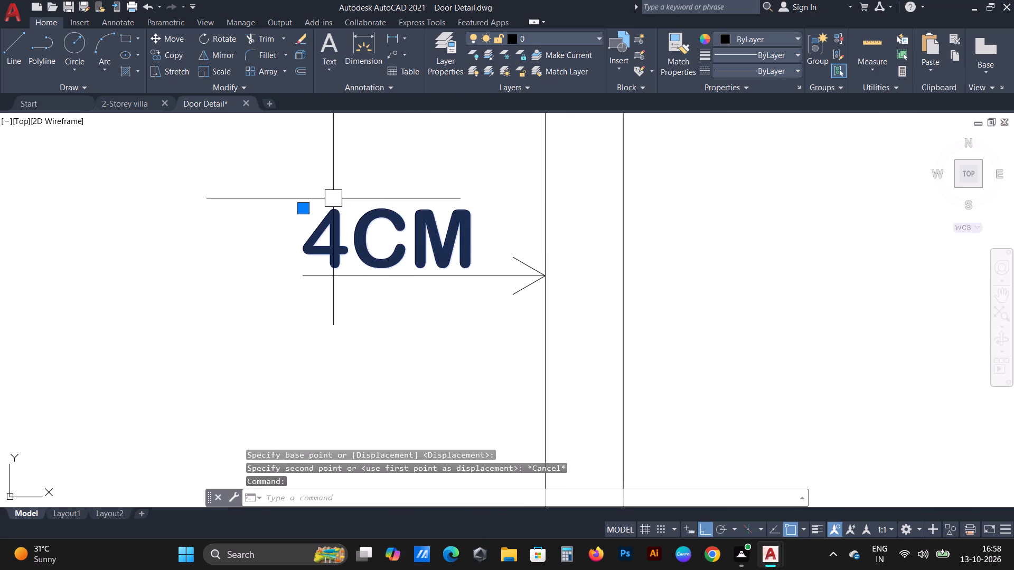
key("m")
key("space")
left_click(305, 364)
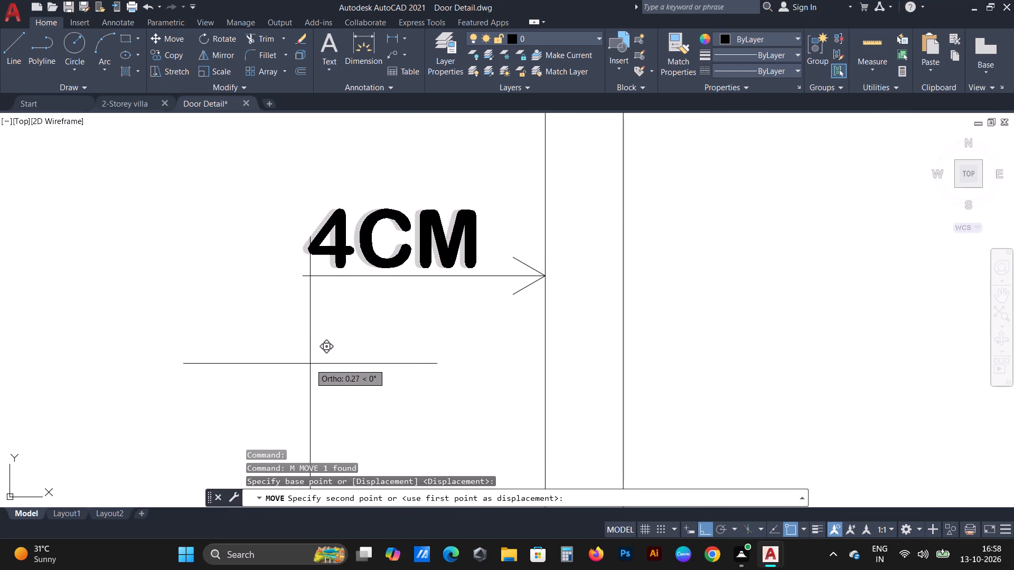
left_click(310, 364)
Mirror the 20 dimension and WALL THICKNESS text about the door opening's vertical centreline, keeping the source objects.
scroll(463, 321, "down", 2)
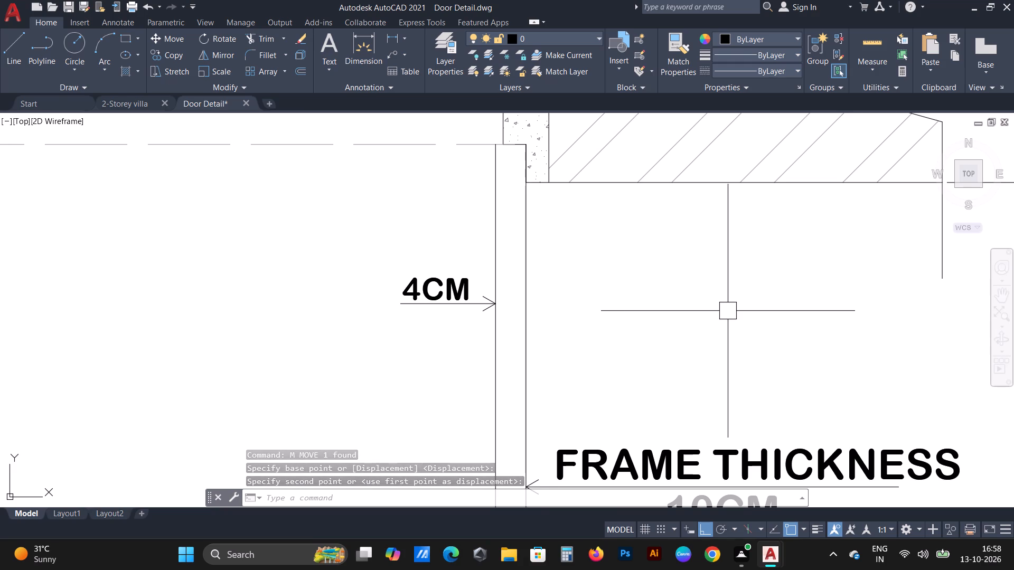
scroll(716, 286, "down", 2)
middle_click_drag(805, 302, 677, 345)
scroll(735, 281, "up", 2)
left_click_drag(888, 260, 852, 260)
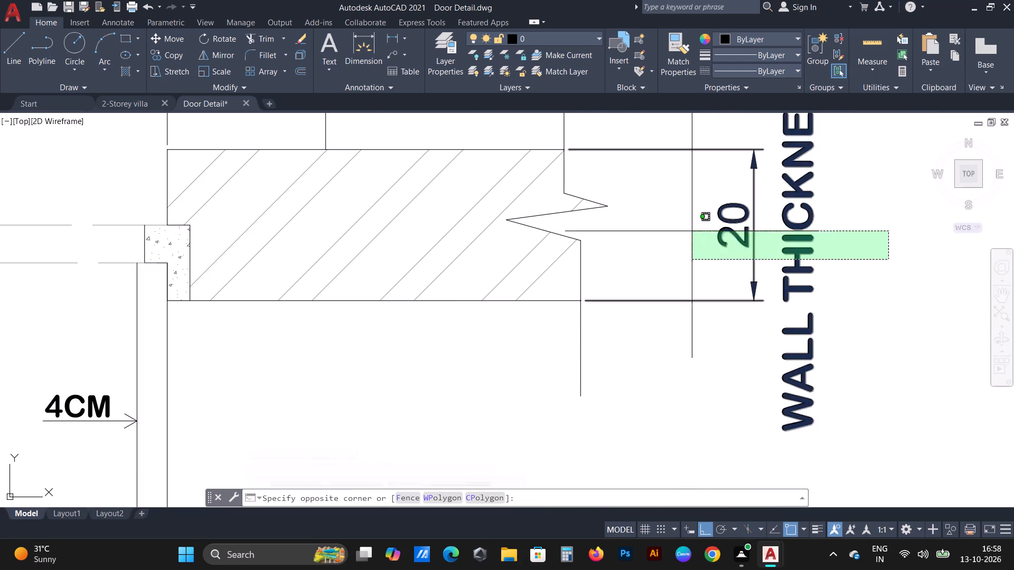
left_click(685, 229)
scroll(695, 242, "down", 2)
middle_click_drag(789, 299, 844, 294)
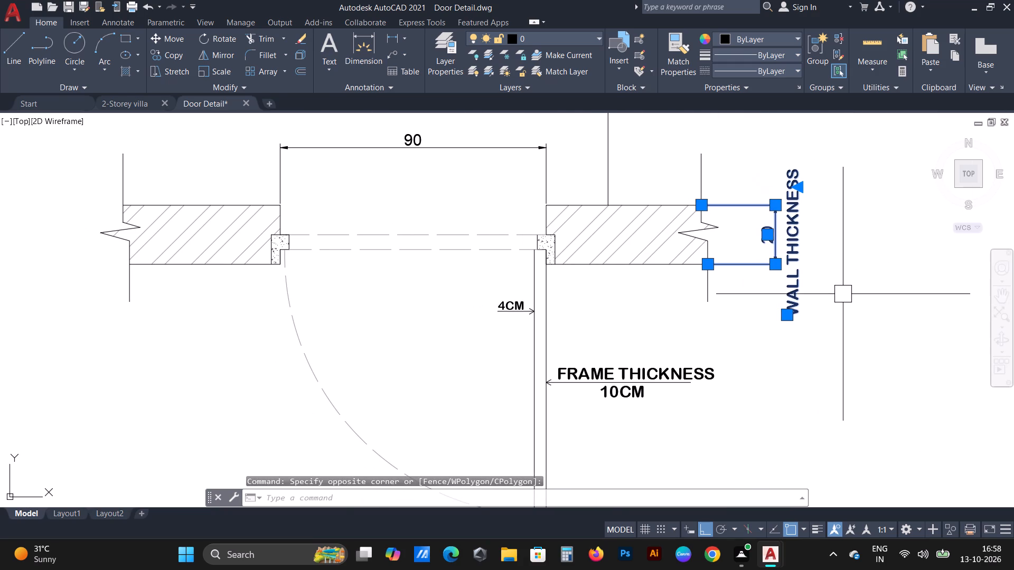
key("m")
key("i")
key("space")
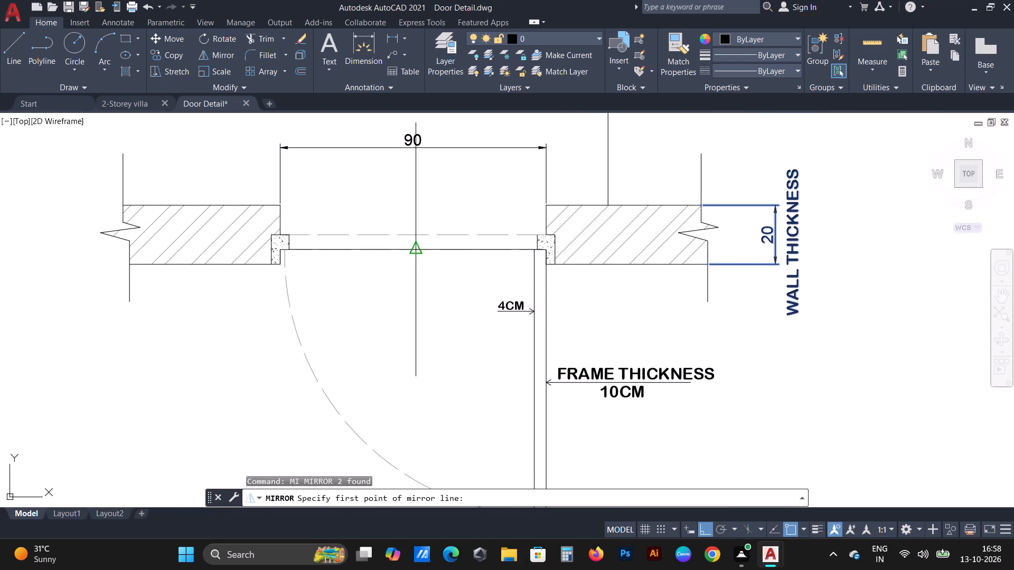
left_click(410, 252)
left_click(411, 392)
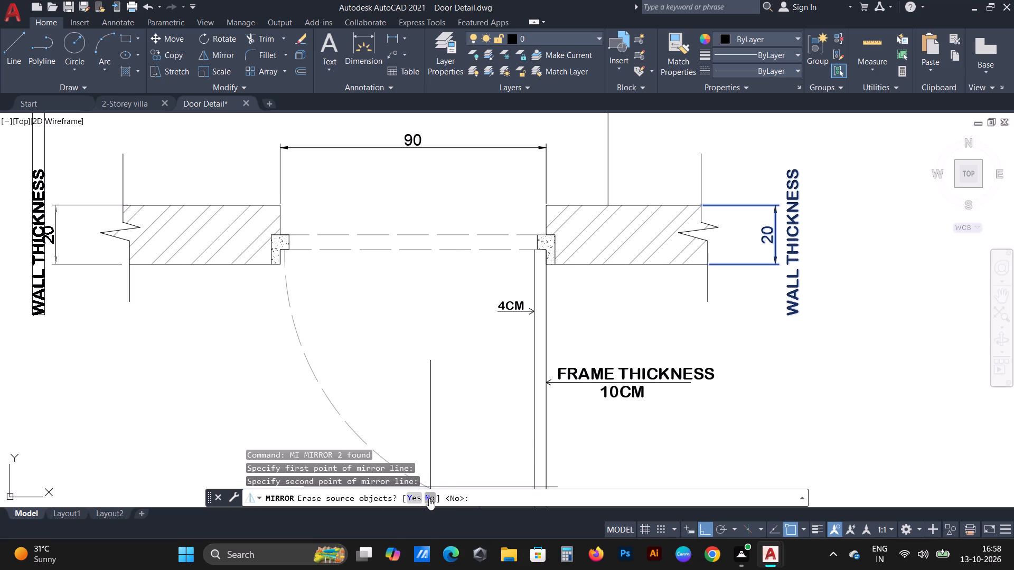
left_click(429, 498)
Move the mirrored WALL THICKNESS text horizontally to the left, well clear of the 20 dimension.
scroll(353, 415, "down", 1)
scroll(54, 272, "up", 2)
middle_click_drag(218, 348, 268, 283)
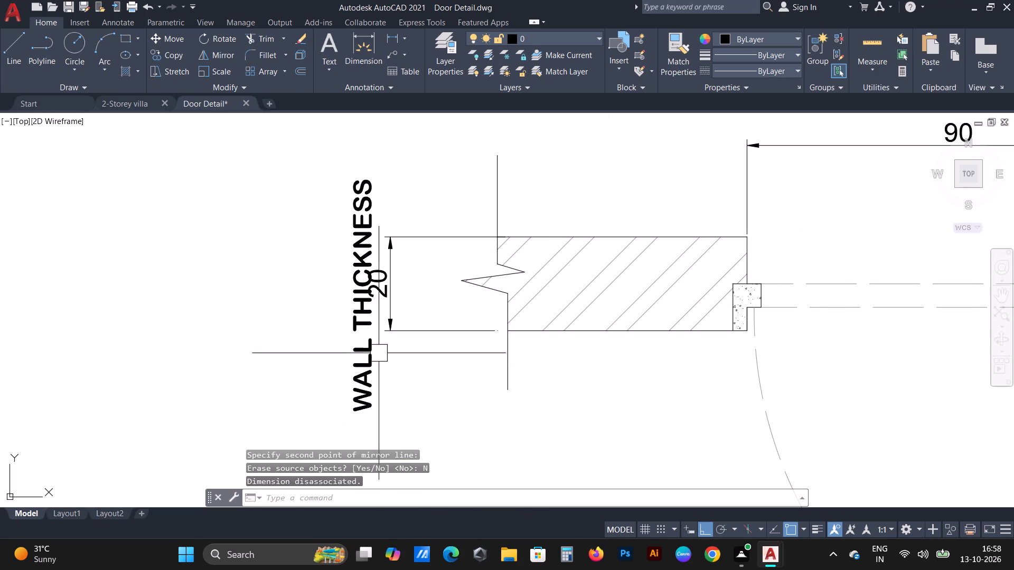
scroll(372, 350, "down", 1)
scroll(362, 327, "up", 2)
left_click(373, 354)
key("m")
key("space")
scroll(268, 374, "down", 2)
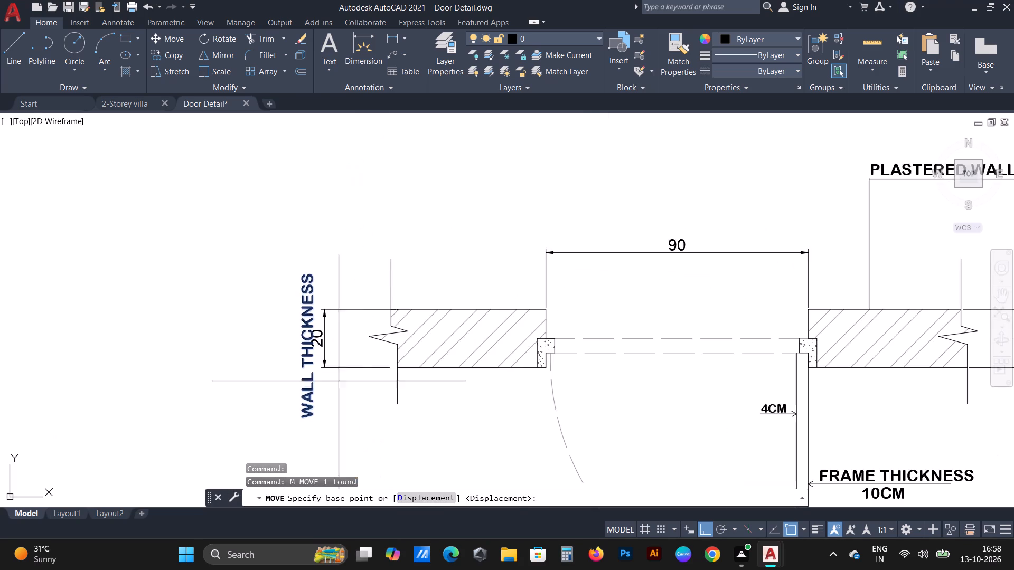
middle_click_drag(361, 386, 704, 296)
left_click(485, 337)
left_click(182, 339)
key("Escape")
Rotate the moved WALL THICKNESS text by 270° so that it reads horizontally.
left_click_drag(480, 312, 437, 263)
left_click(267, 182)
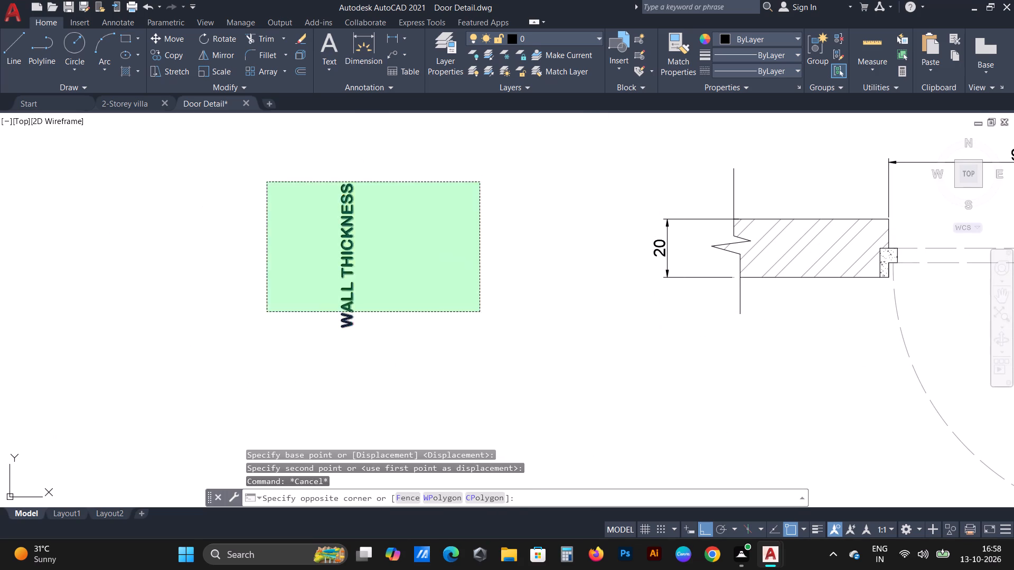
type("RO")
key("space")
left_click_drag(466, 254, 466, 266)
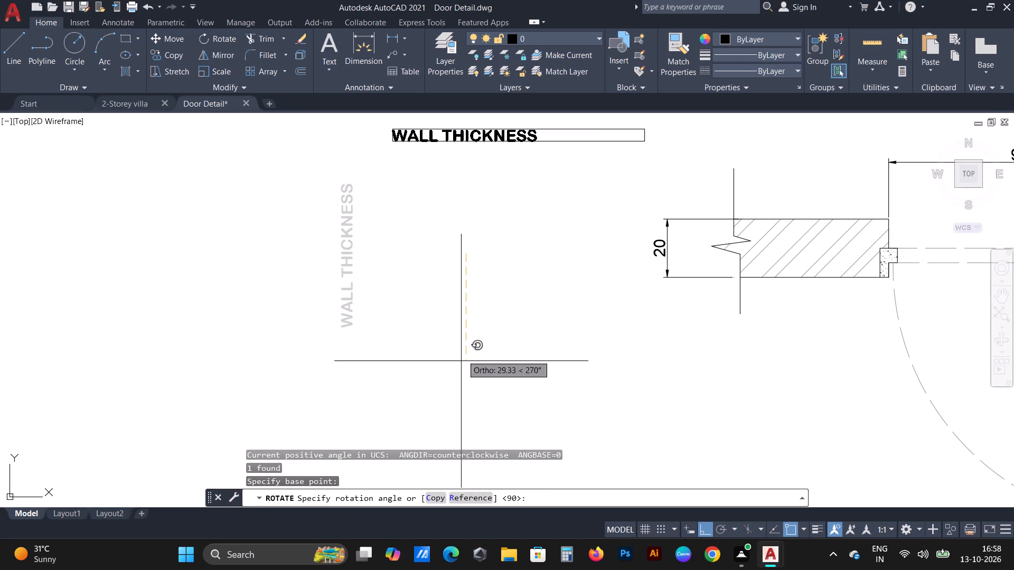
left_click(422, 378)
middle_click_drag(497, 105, 503, 226)
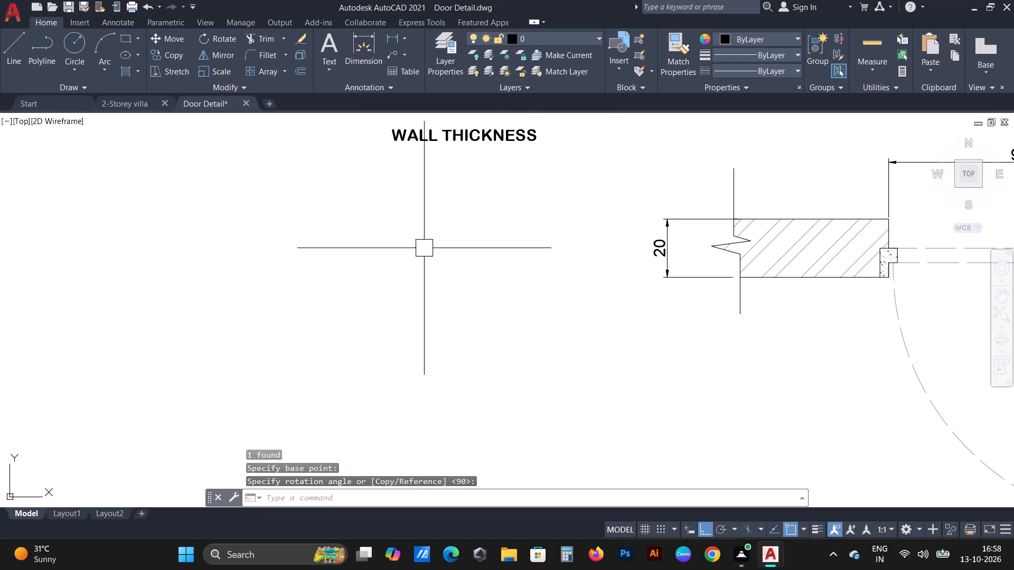
Rotate the horizontal WALL THICKNESS text by 270° so that it runs vertically beside the wall section.
scroll(354, 261, "down", 2)
scroll(371, 238, "up", 2)
left_click(416, 180)
key("r")
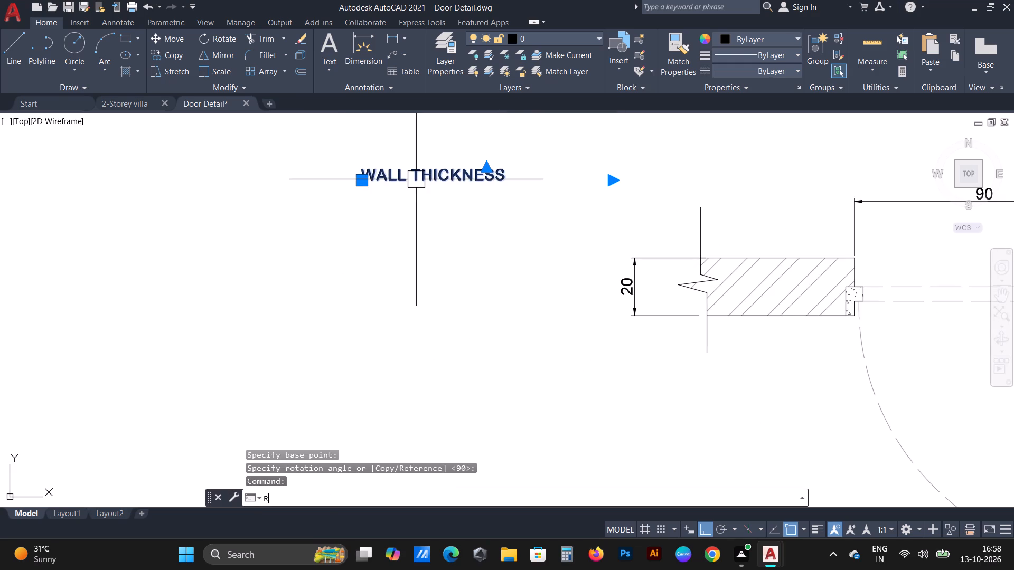
type("O")
key("space")
left_click_drag(476, 246, 477, 251)
left_click(478, 292)
middle_click_drag(537, 221, 540, 234)
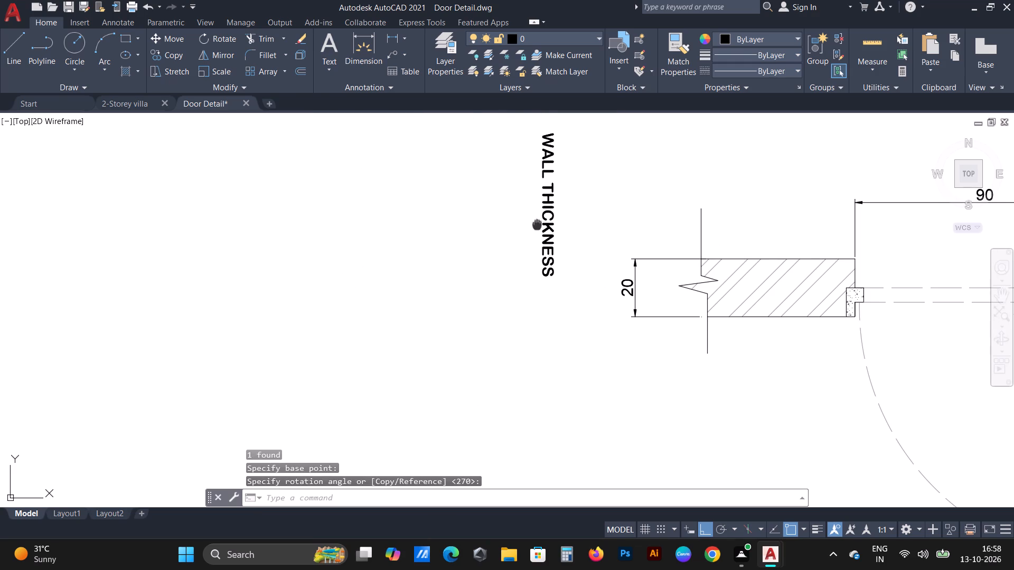
middle_click_drag(540, 234, 540, 243)
Move the vertical WALL THICKNESS text straight down until it is level with the wall's 20 dimension.
left_click(548, 229)
key("m")
key("space")
left_click(584, 334)
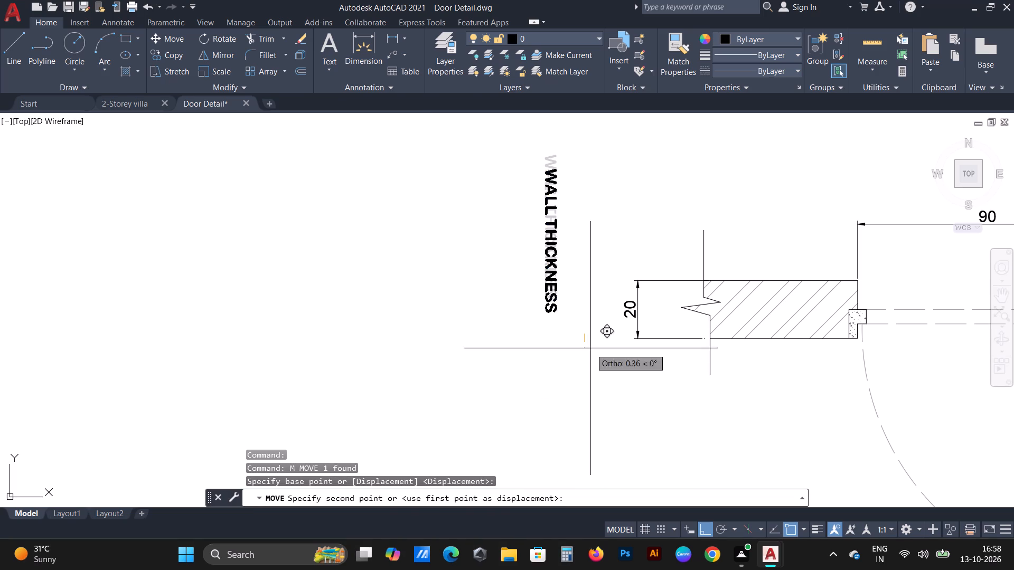
left_click_drag(598, 414, 598, 410)
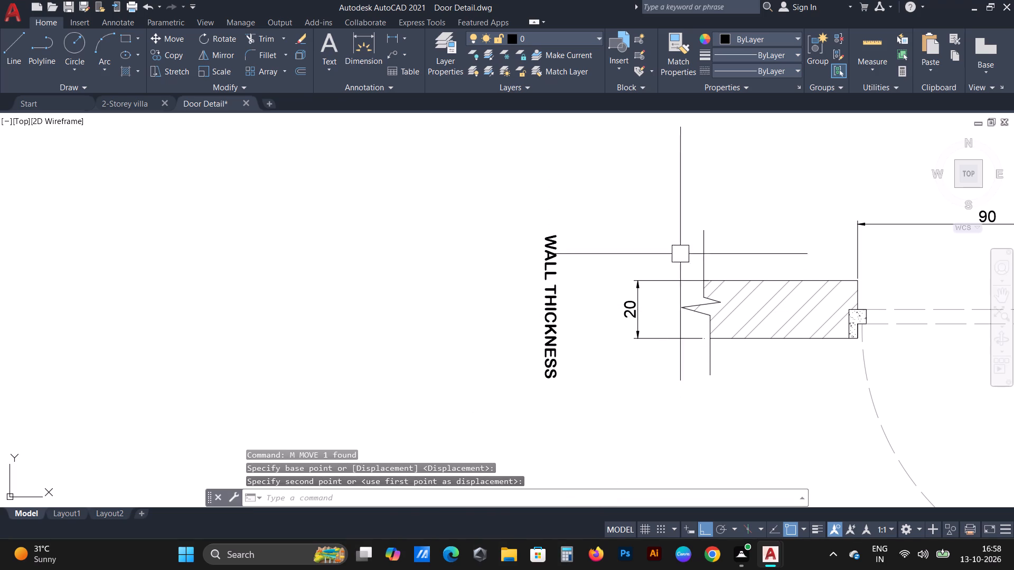
Delete the mirrored 20 dimension beside the plan's left wall.
left_click_drag(680, 248, 653, 305)
left_click(621, 364)
key("Delete")
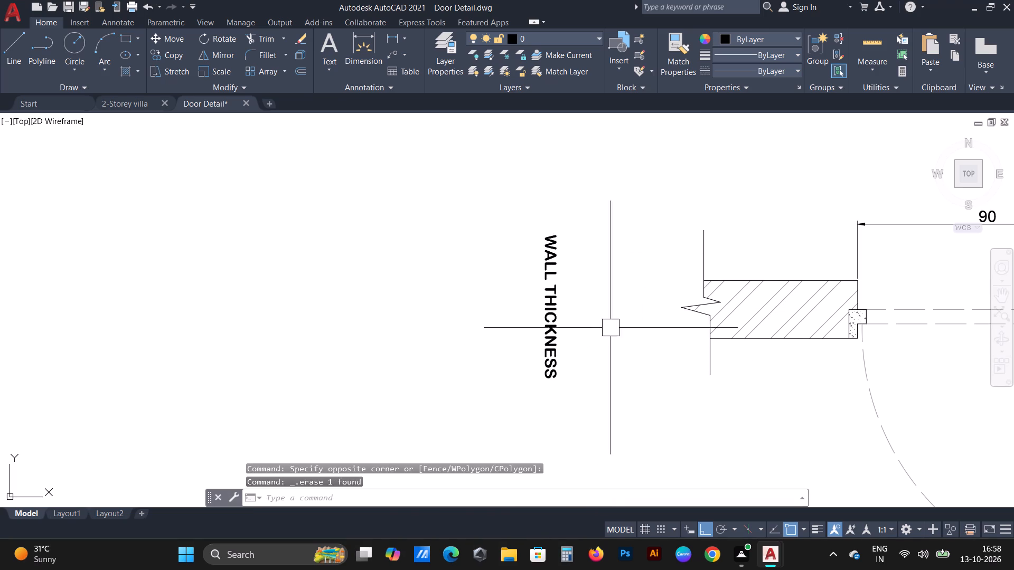
Dimension the left wall's thickness between its upper and lower corners, placing the dimension line outside the break line.
left_click(358, 49)
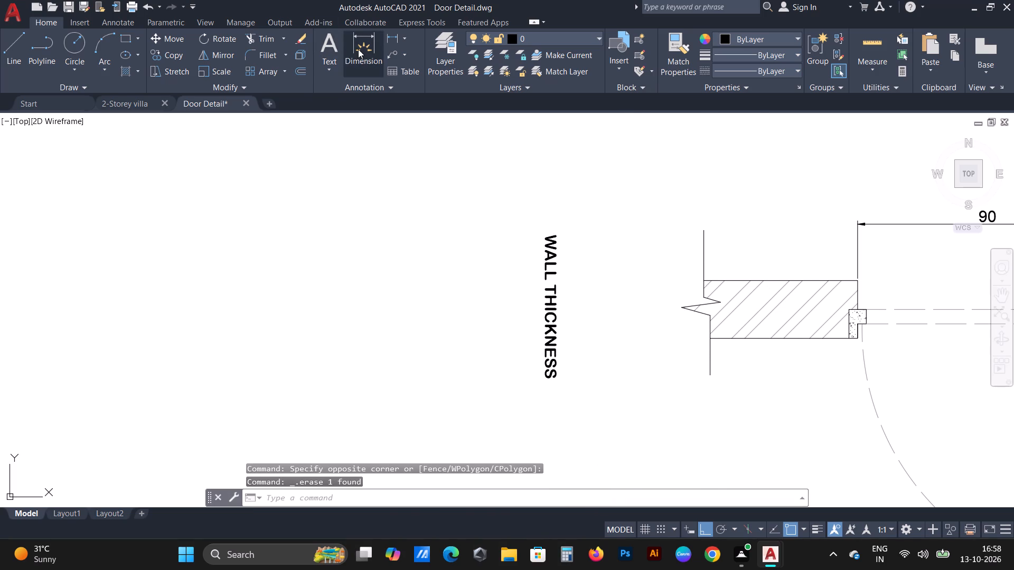
scroll(606, 291, "up", 1)
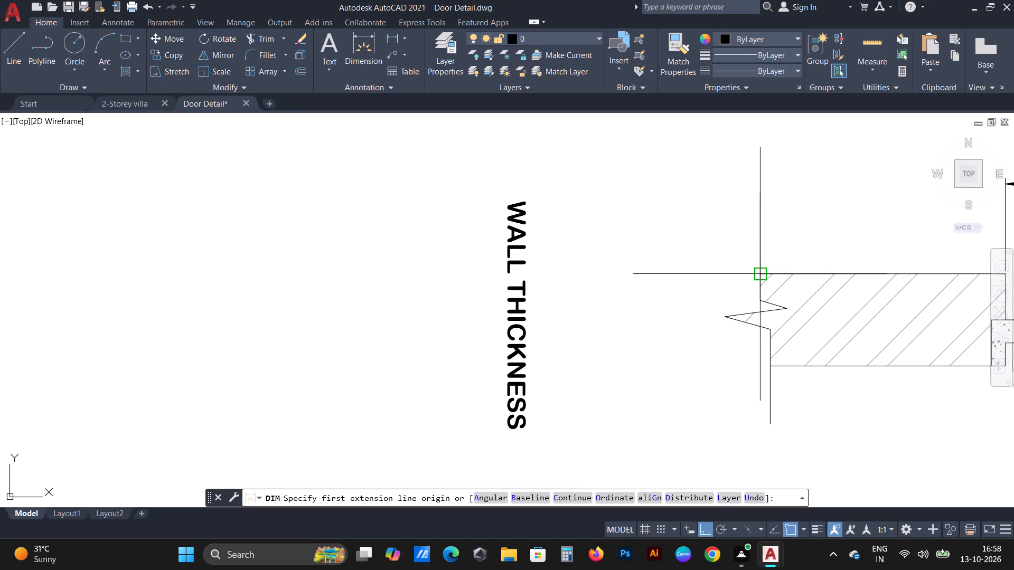
scroll(760, 268, "up", 2)
left_click(753, 282)
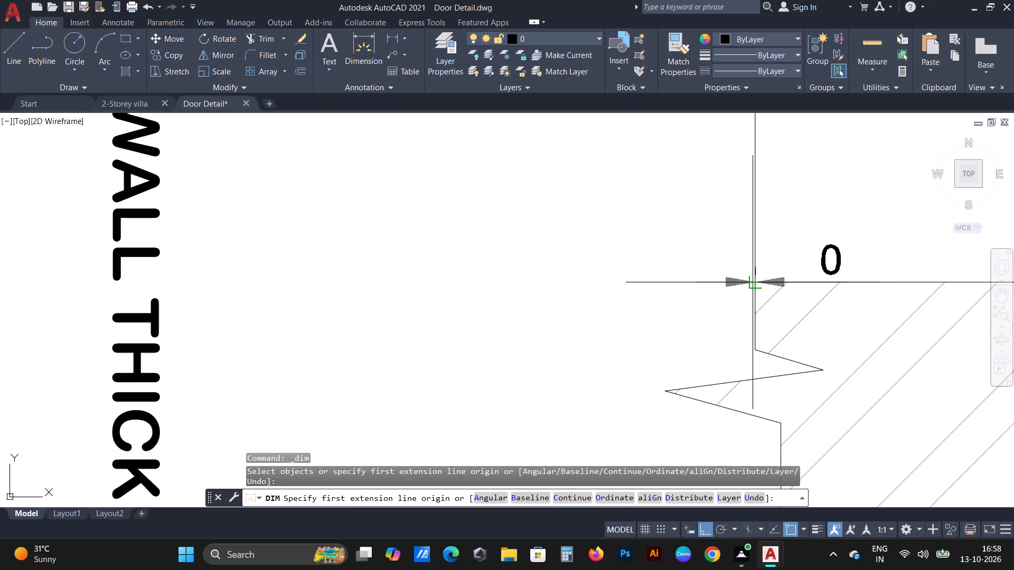
scroll(736, 239, "down", 2)
scroll(775, 399, "up", 2)
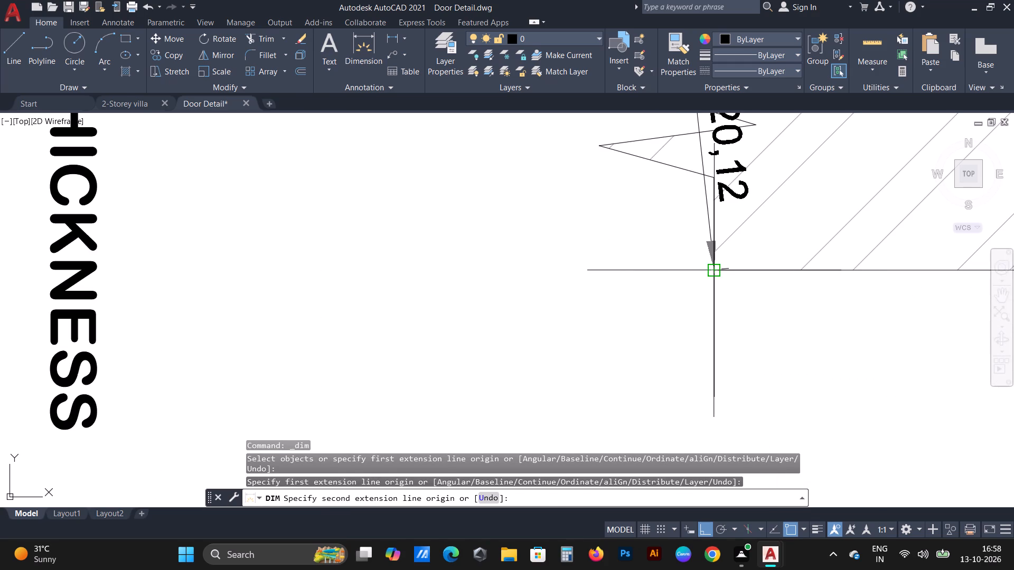
left_click(717, 269)
scroll(608, 270, "down", 1)
left_click(540, 270)
scroll(390, 292, "down", 2)
middle_click_drag(493, 320, 403, 312)
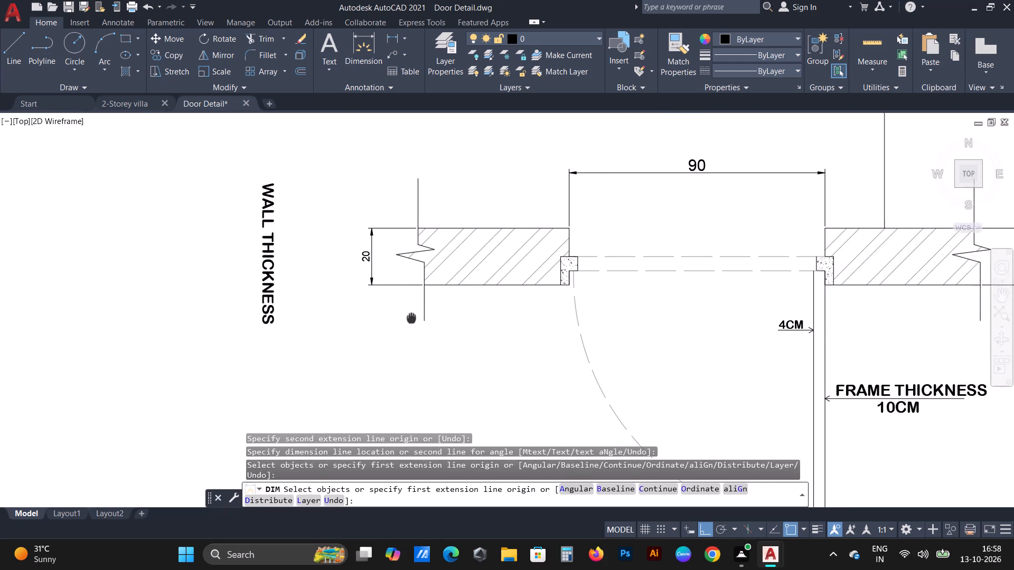
middle_click_drag(403, 312, 342, 286)
left_click(195, 216)
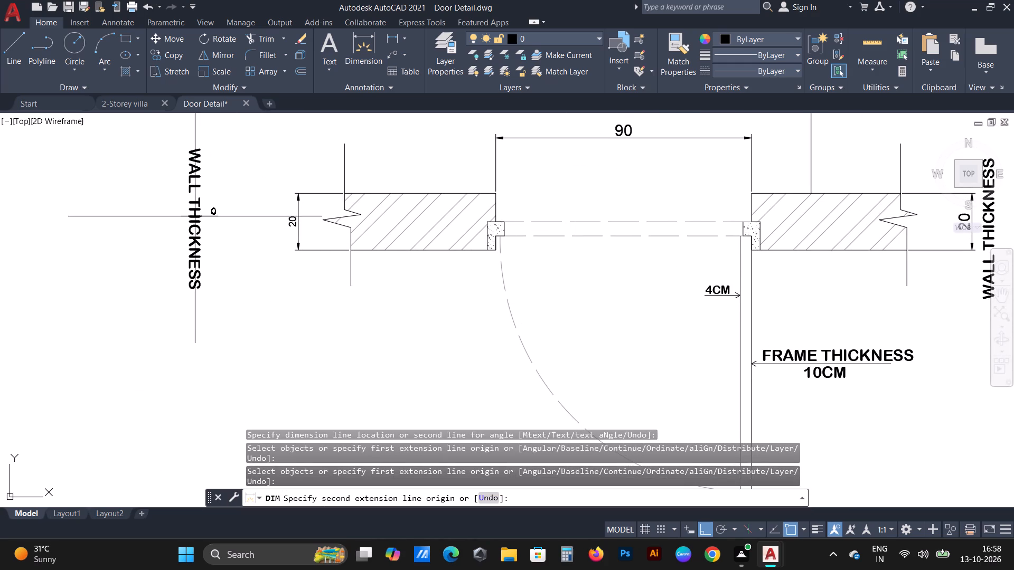
key("Escape")
Match the properties of the right wall's 20 dimension onto the new left wall thickness dimension.
scroll(224, 292, "down", 2)
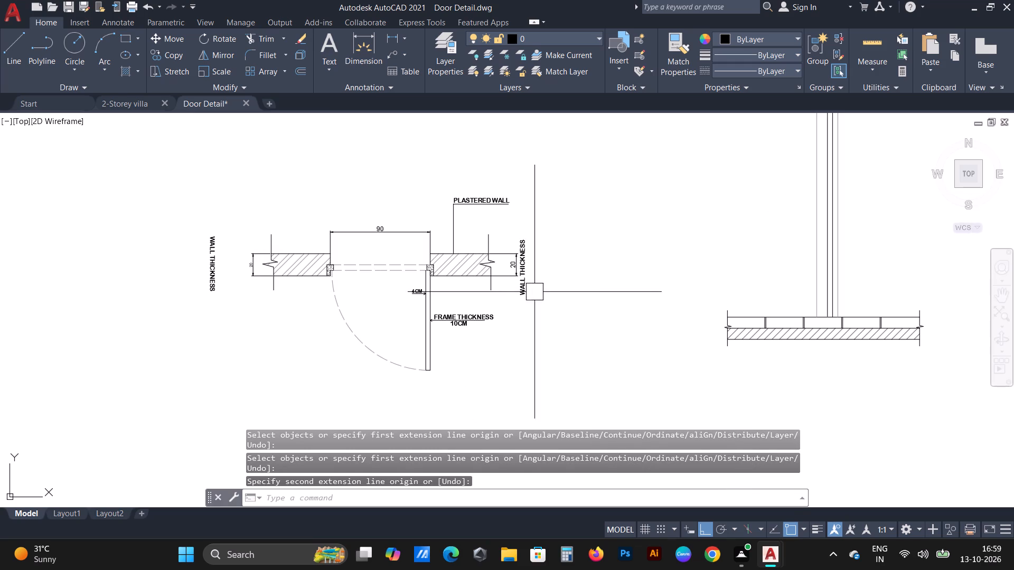
type("MA")
key("space")
scroll(521, 282, "up", 2)
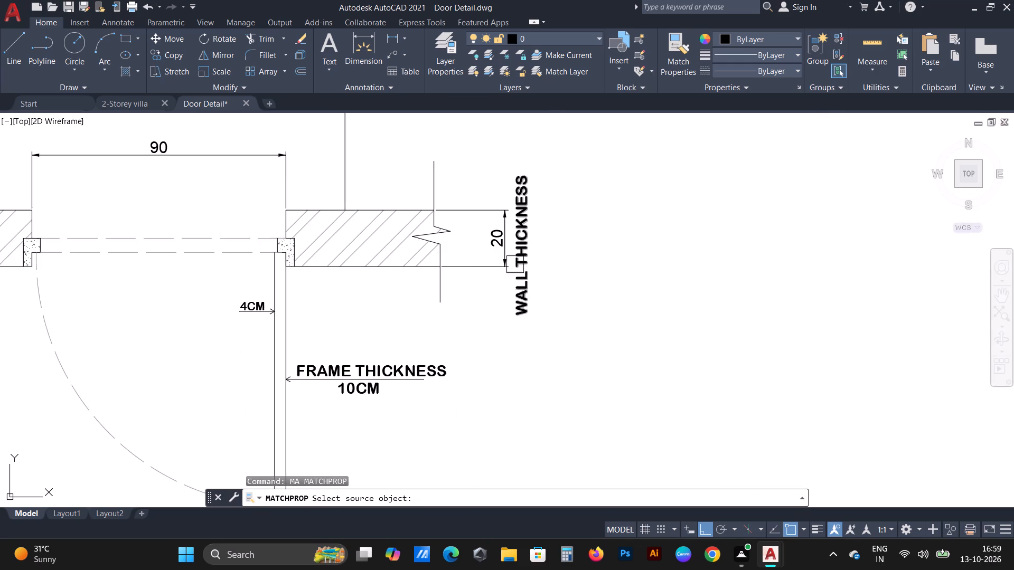
scroll(510, 252, "up", 2)
left_click(491, 241)
scroll(670, 308, "down", 4)
scroll(413, 322, "up", 2)
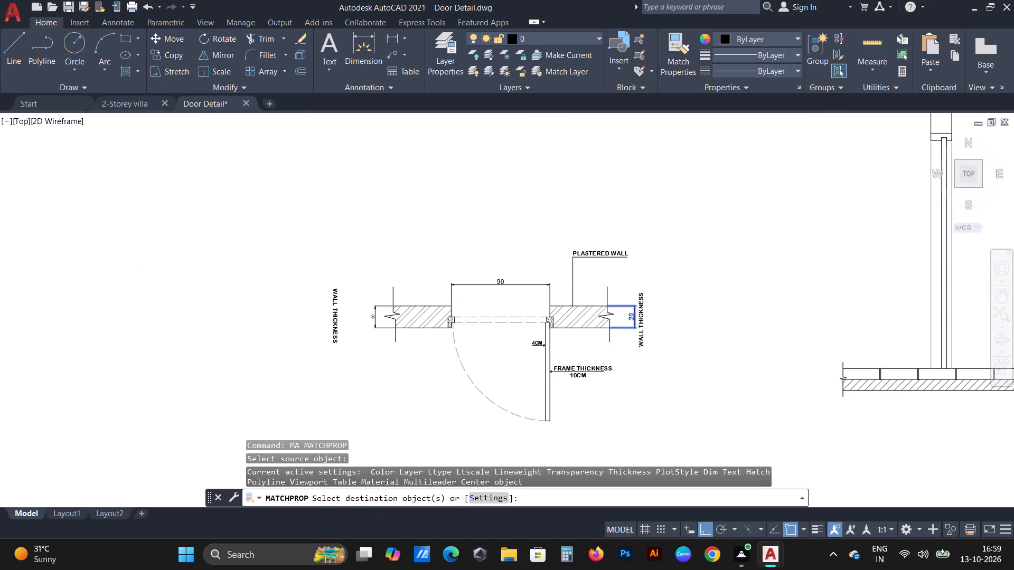
left_click(311, 311)
key("Escape")
Rotate the left WALL THICKNESS text by 180° so that it reads upward.
middle_click_drag(259, 305, 456, 267)
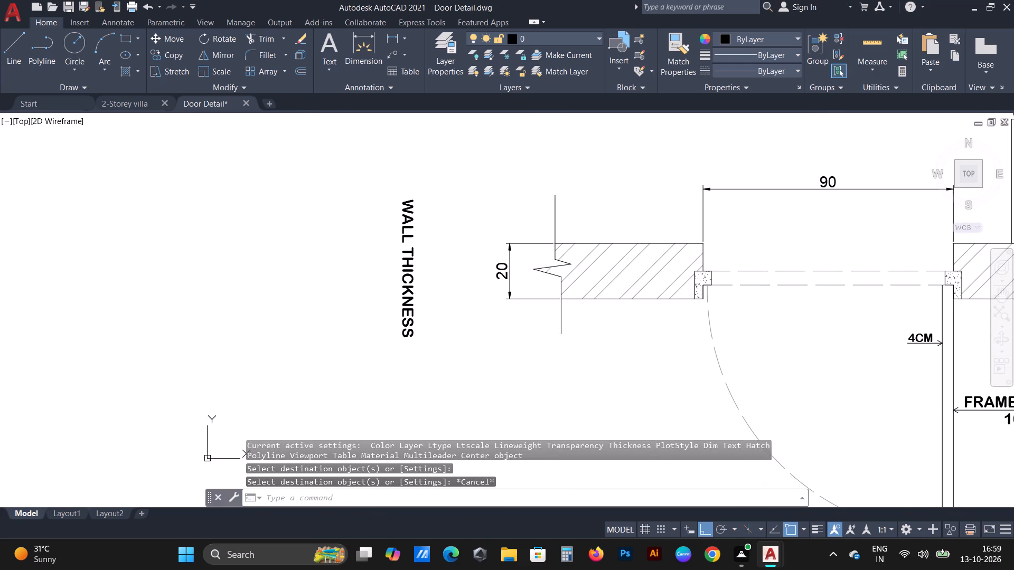
left_click(431, 277)
left_click(231, 268)
key("r")
key("o")
key("space")
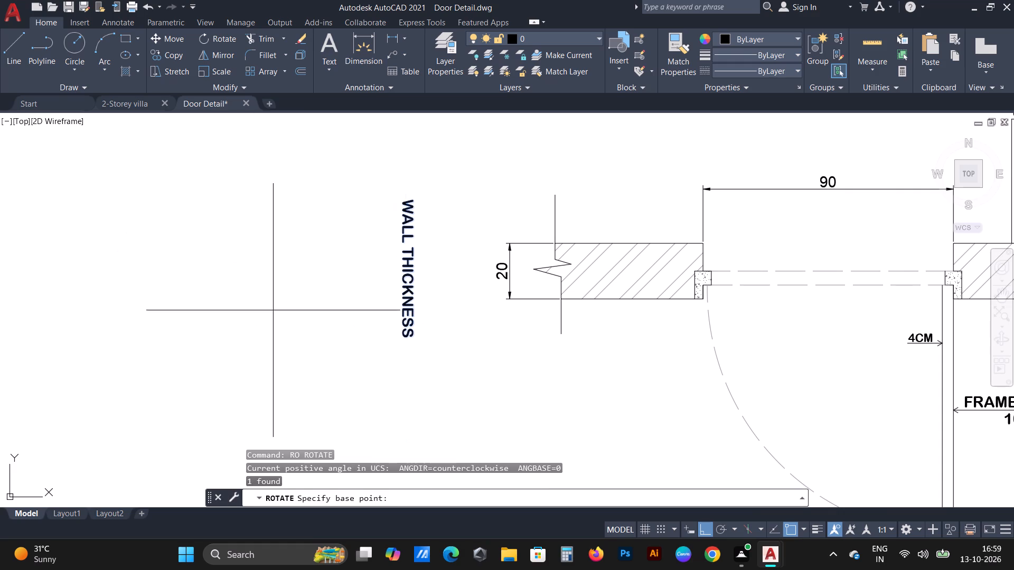
left_click_drag(379, 404, 435, 397)
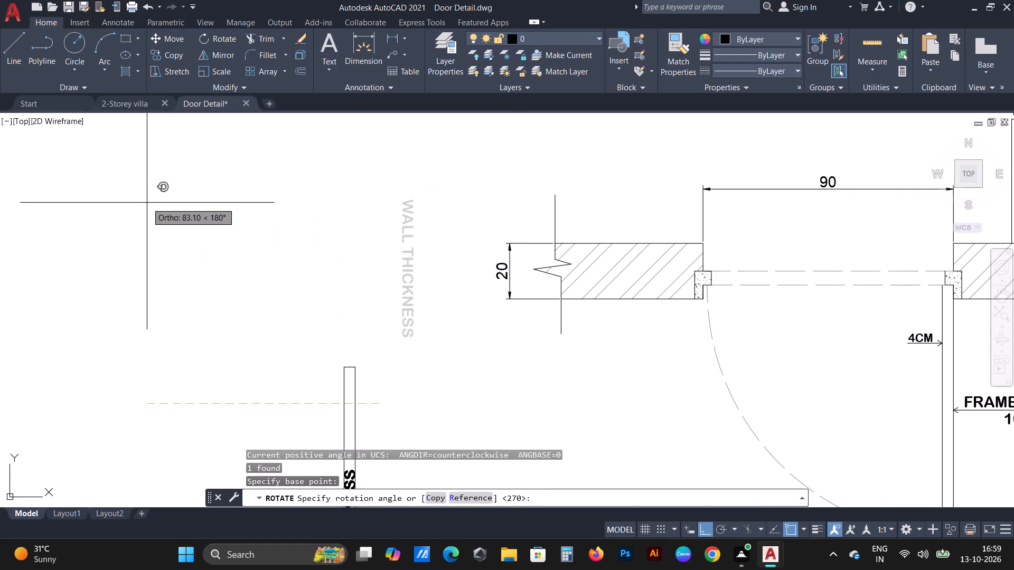
left_click(147, 204)
scroll(351, 222, "down", 2)
scroll(378, 362, "up", 2)
Move the rotated WALL THICKNESS text vertically up until it is level with the left wall section.
left_click_drag(349, 351, 339, 345)
left_click(272, 301)
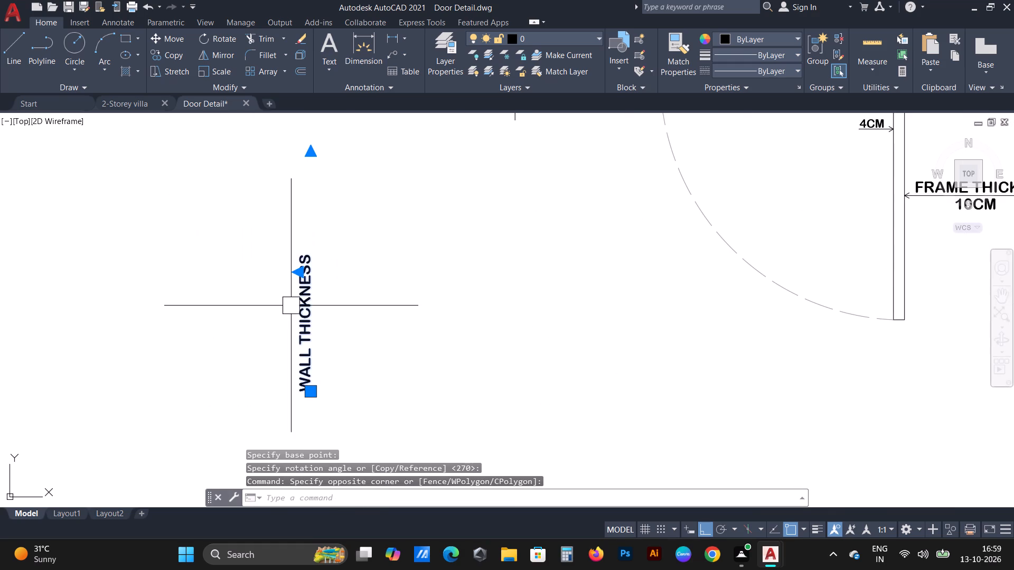
key("m")
key("space")
left_click_drag(444, 362, 449, 349)
middle_click_drag(433, 234, 449, 424)
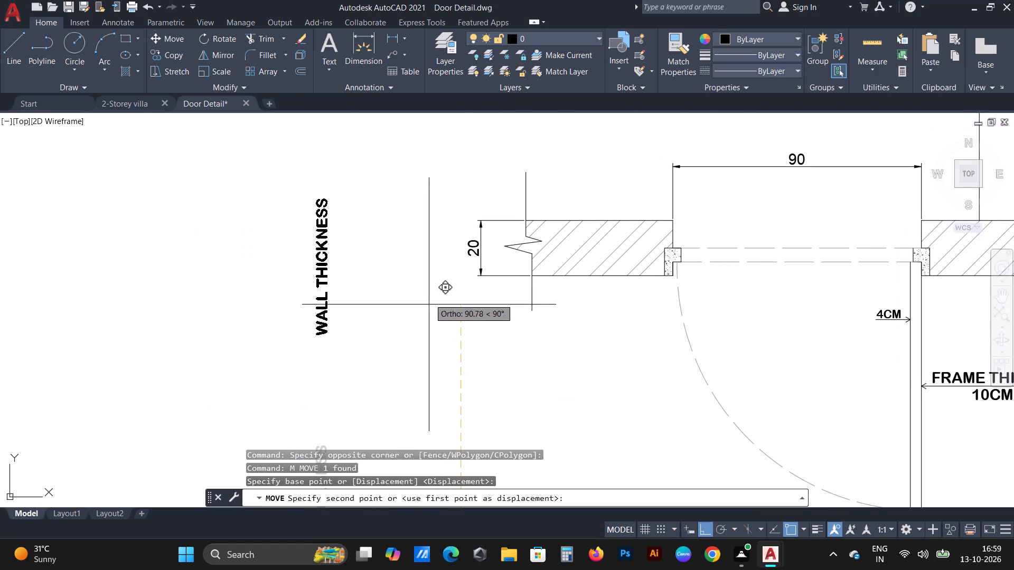
left_click(431, 292)
key("Escape")
Move the WALL THICKNESS text horizontally to the right, just outside the left wall's 20 dimension.
left_click(315, 280)
key("m")
key("space")
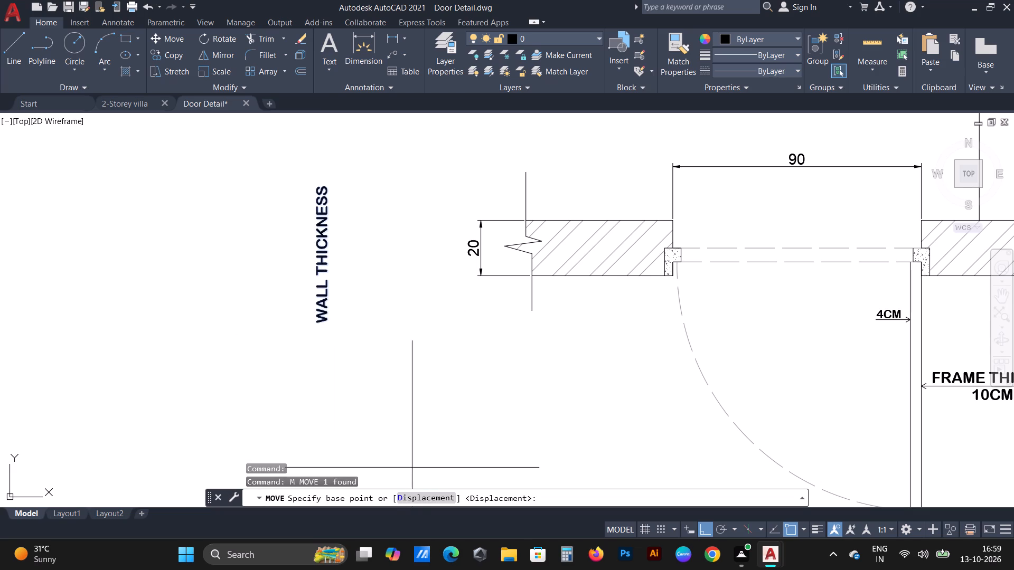
left_click_drag(419, 414, 436, 414)
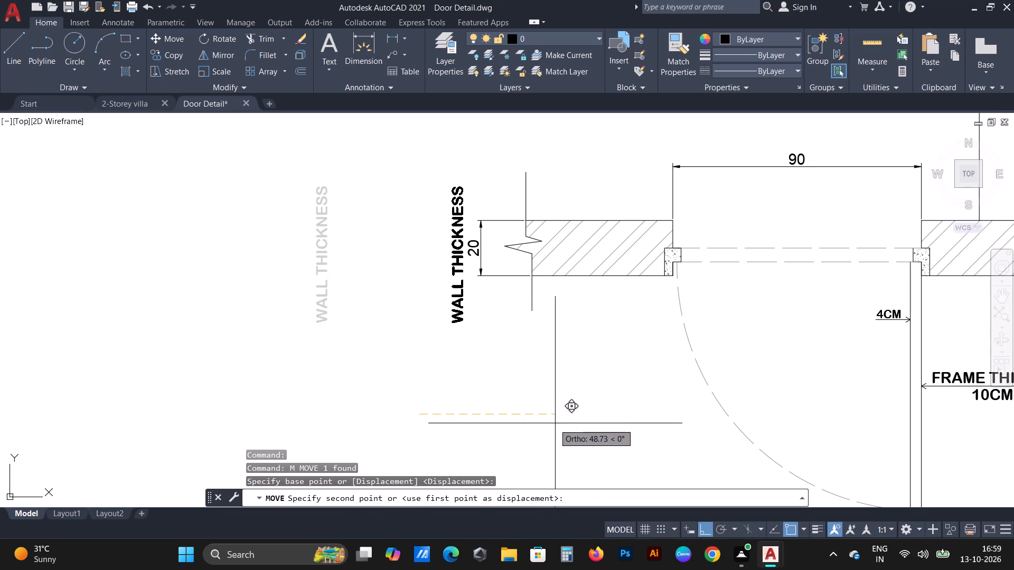
left_click(548, 422)
Nudge the left WALL THICKNESS text slightly up and to the right towards the 20 dimension.
left_click(461, 294)
type("M")
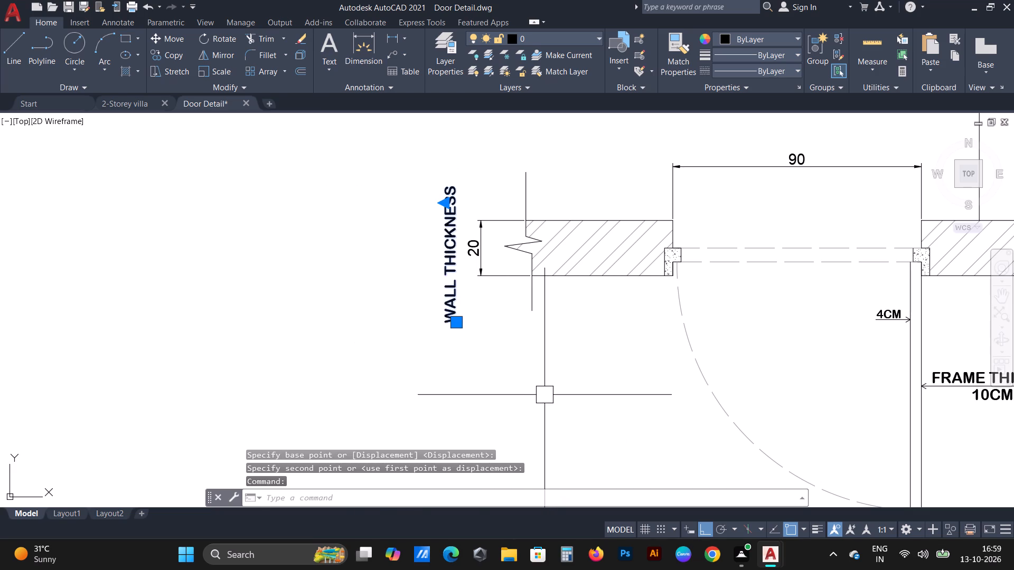
key("space")
left_click(619, 432)
left_click(618, 431)
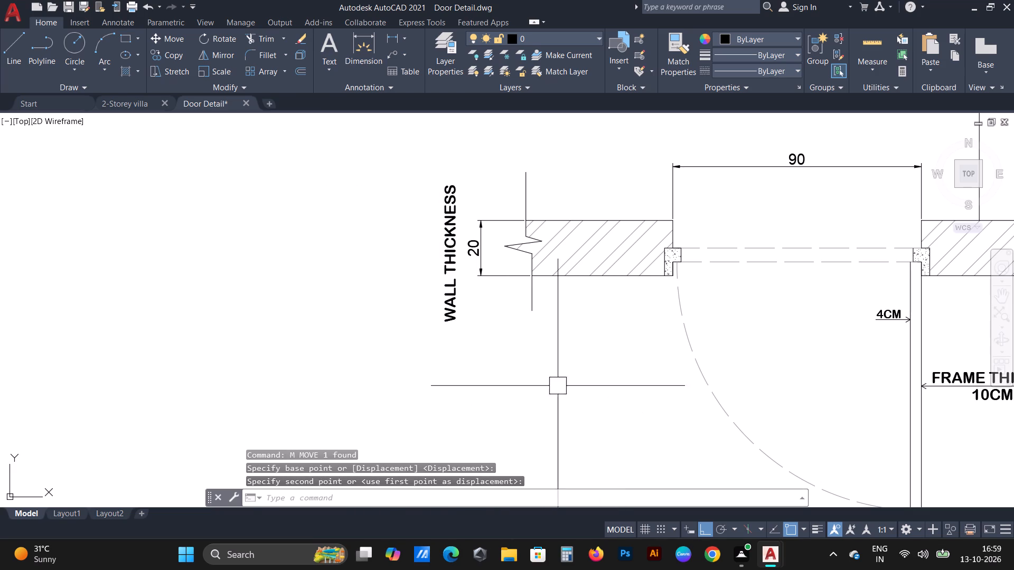
left_click_drag(493, 345, 462, 337)
left_click(346, 305)
key("m")
key("space")
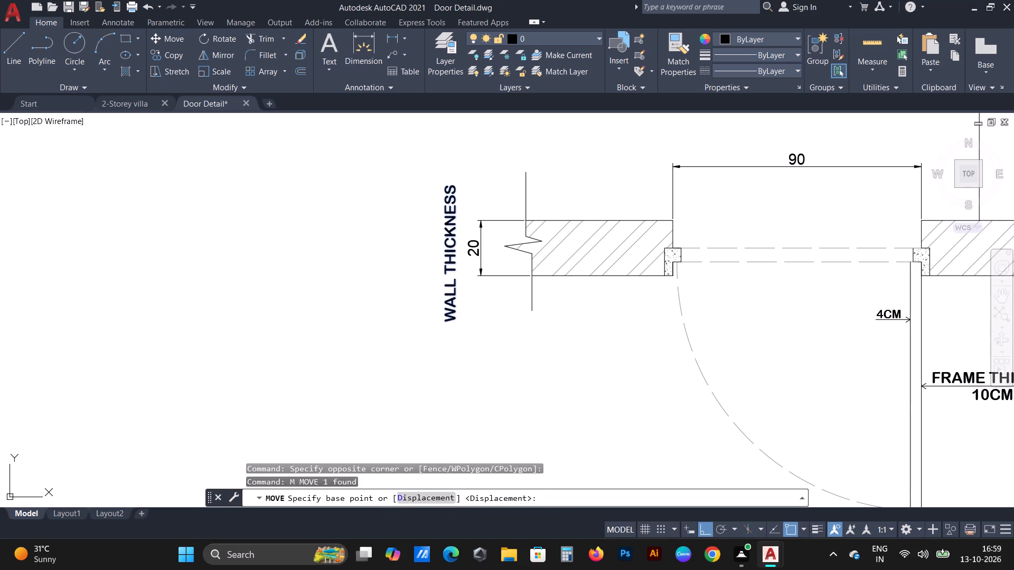
left_click(468, 397)
left_click(472, 397)
scroll(365, 344, "down", 2)
scroll(497, 368, "up", 1)
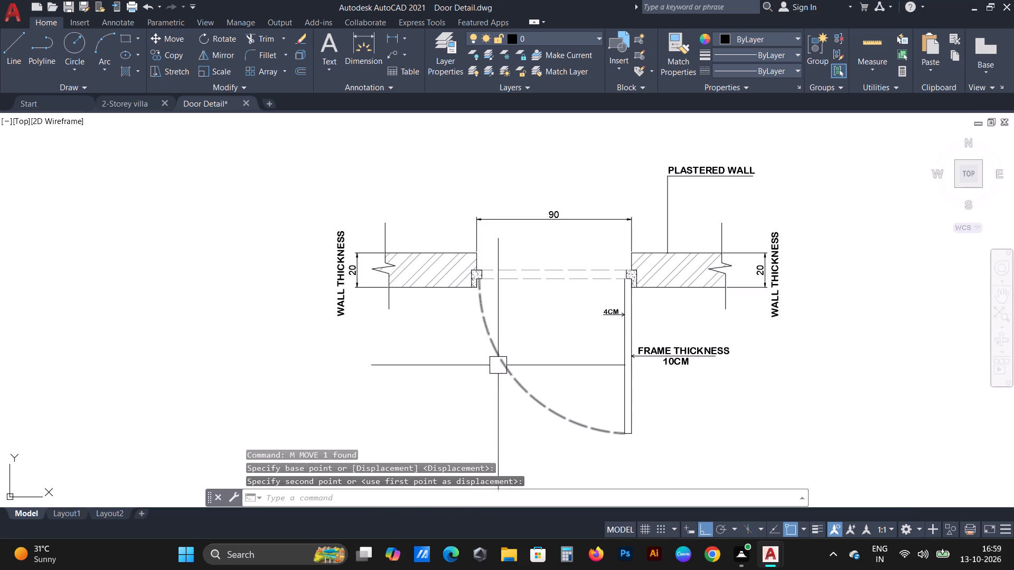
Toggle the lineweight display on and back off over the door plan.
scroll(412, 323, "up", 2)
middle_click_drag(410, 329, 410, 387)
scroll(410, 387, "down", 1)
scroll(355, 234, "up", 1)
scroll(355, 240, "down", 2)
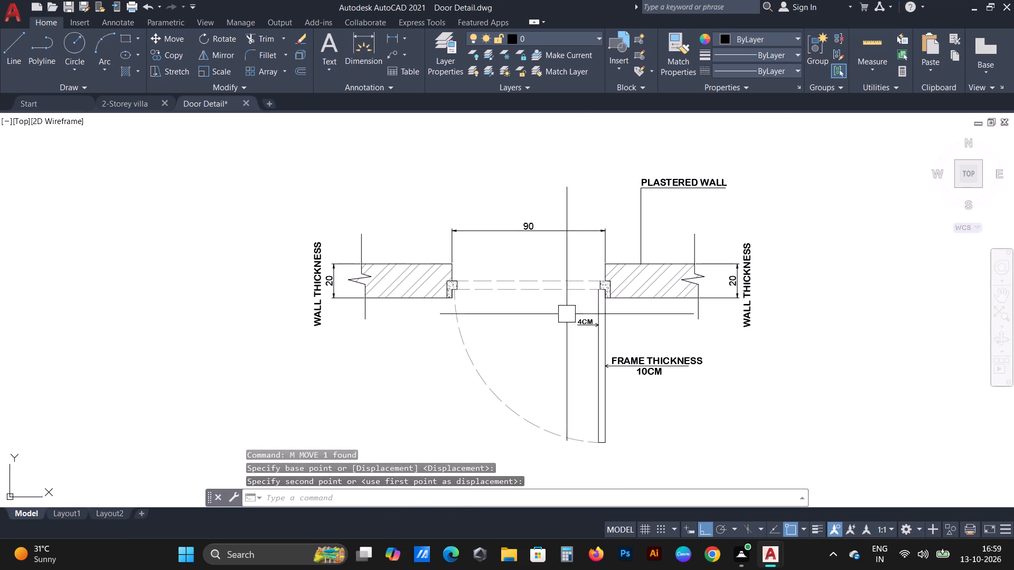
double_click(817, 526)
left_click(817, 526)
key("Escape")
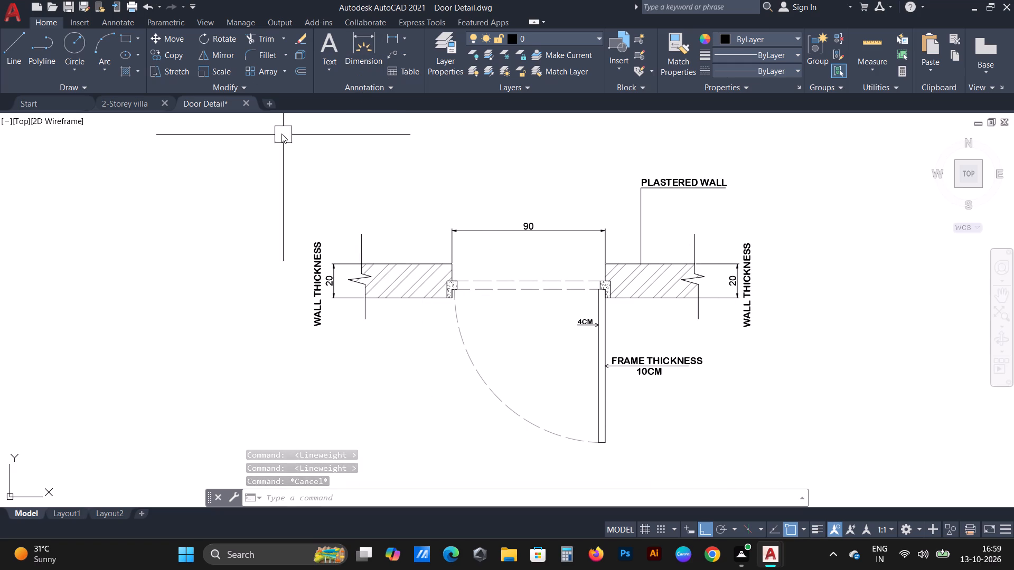
Copy the PLASTERED WALL label and paste it below the door swing of the plan.
left_click(686, 181)
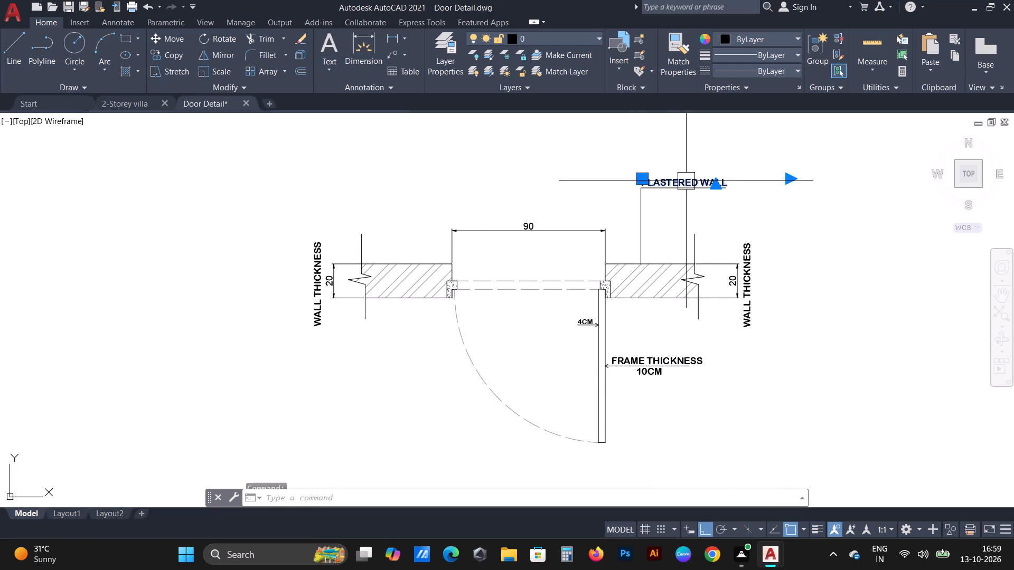
key("ctrl+c")
scroll(541, 198, "down", 2)
scroll(494, 344, "up", 2)
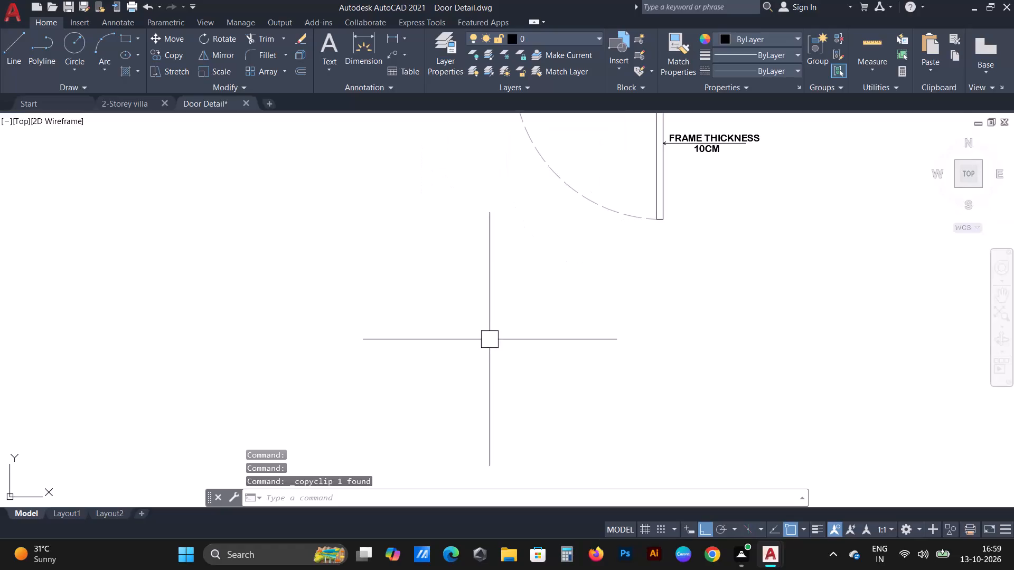
key("ctrl+v")
left_click(448, 280)
Replace the pasted label's text with PLAN.
double_click(473, 287)
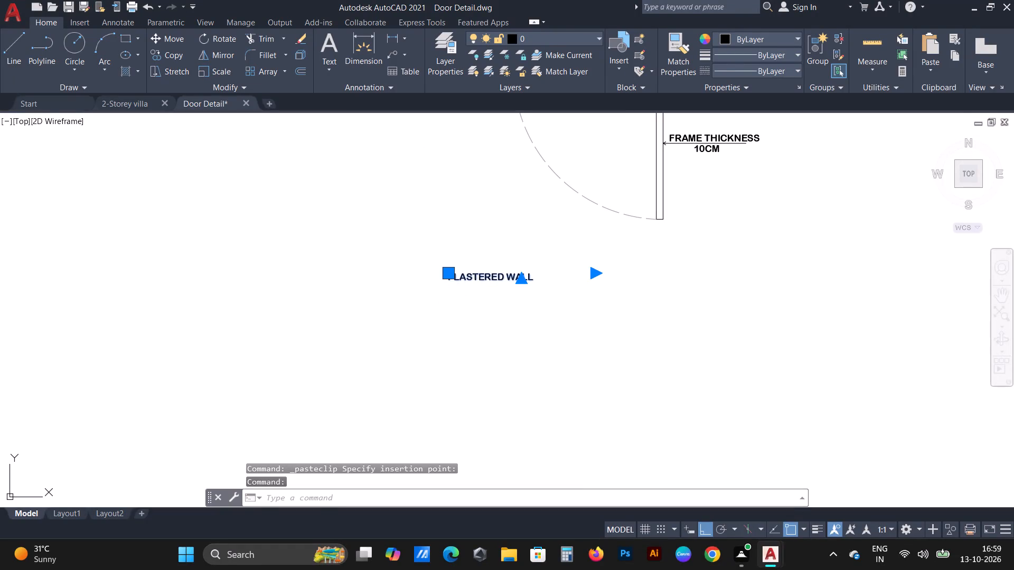
left_click_drag(547, 280, 298, 262)
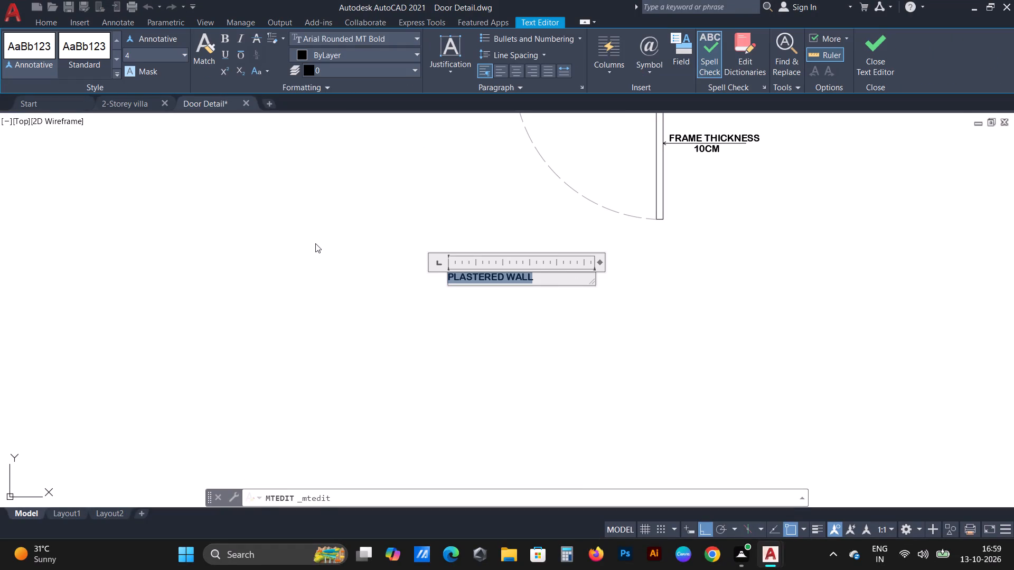
key("BackSpace")
type("PLAN")
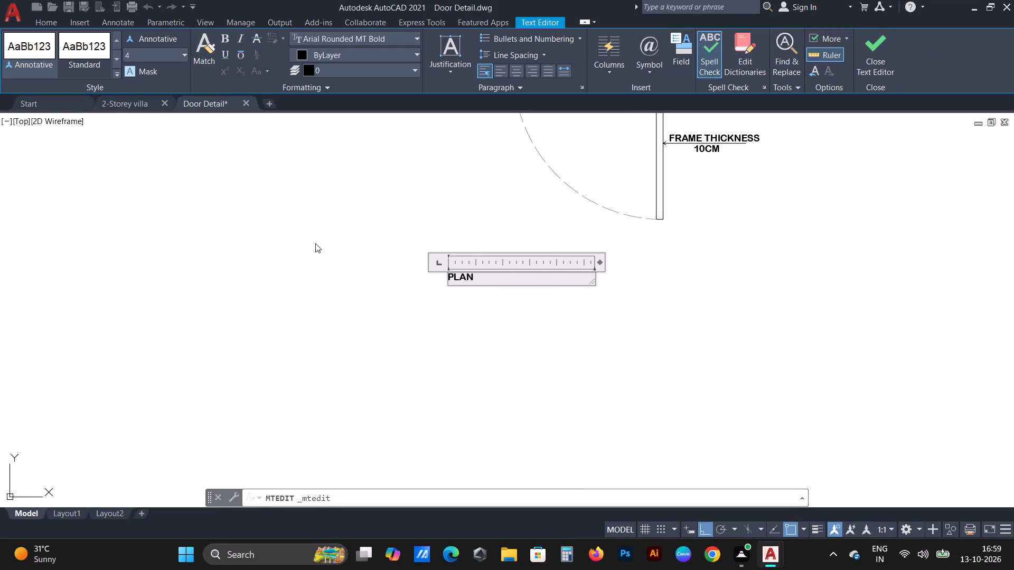
Set the PLAN title's text height to 8.
double_click(495, 273)
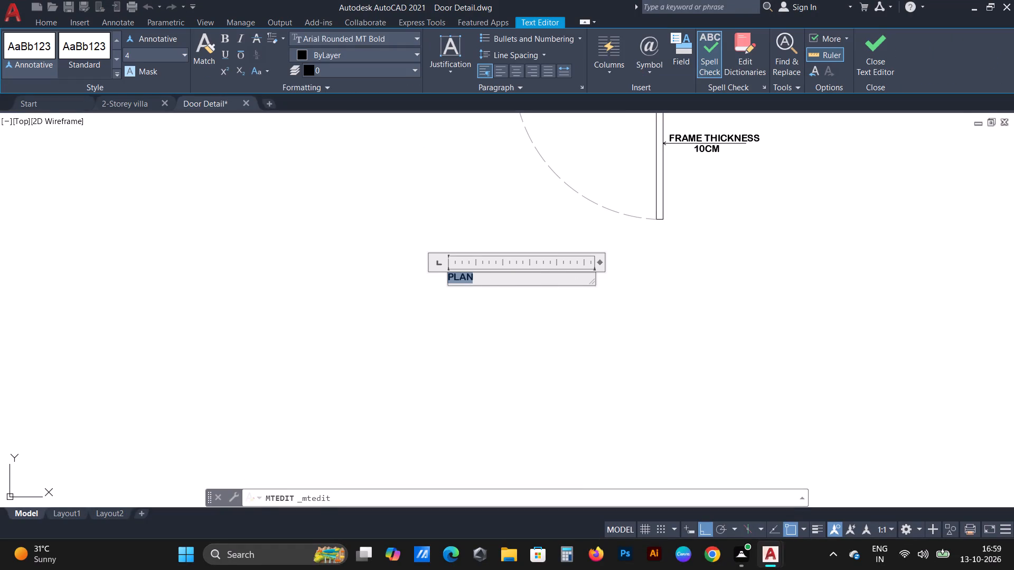
left_click(152, 58)
key("BackSpace")
key("8")
key("Return")
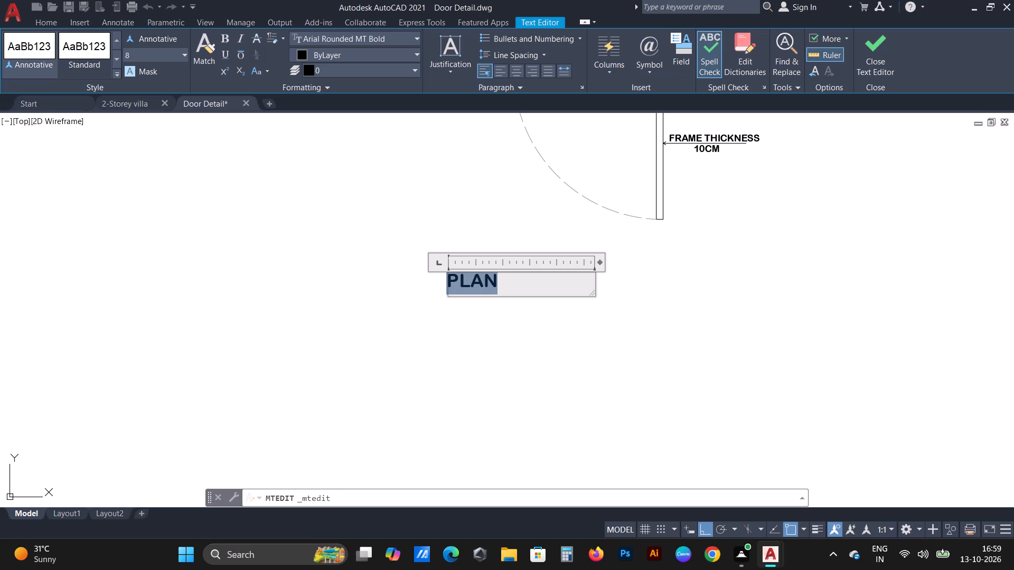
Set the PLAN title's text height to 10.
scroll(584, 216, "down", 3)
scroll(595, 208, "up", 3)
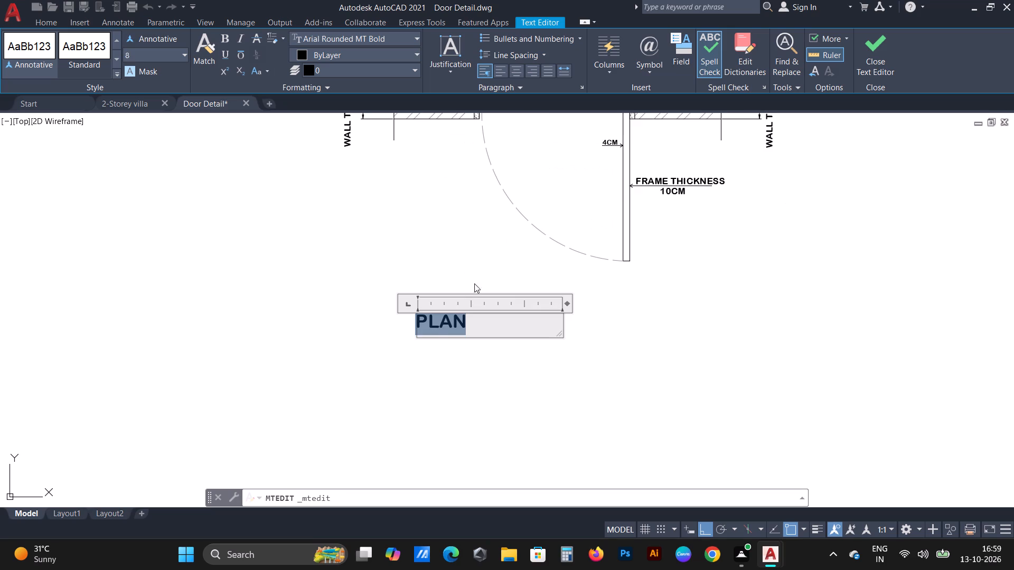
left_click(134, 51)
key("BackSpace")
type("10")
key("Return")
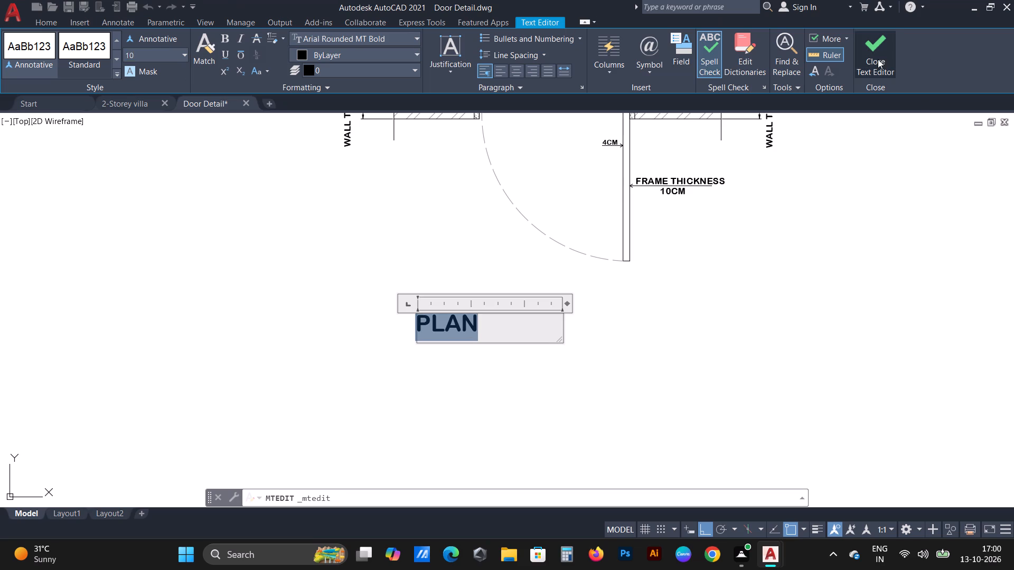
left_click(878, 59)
Move the PLAN title straight up, slightly closer to the door swing of the plan.
scroll(570, 365, "down", 2)
scroll(489, 338, "up", 1)
left_click(489, 338)
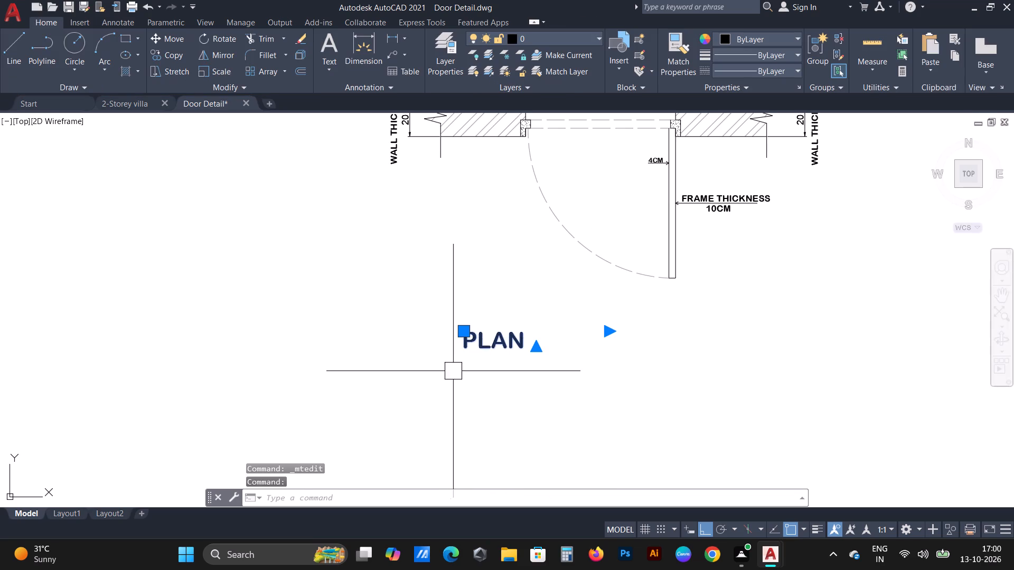
key("m")
key("space")
left_click(459, 441)
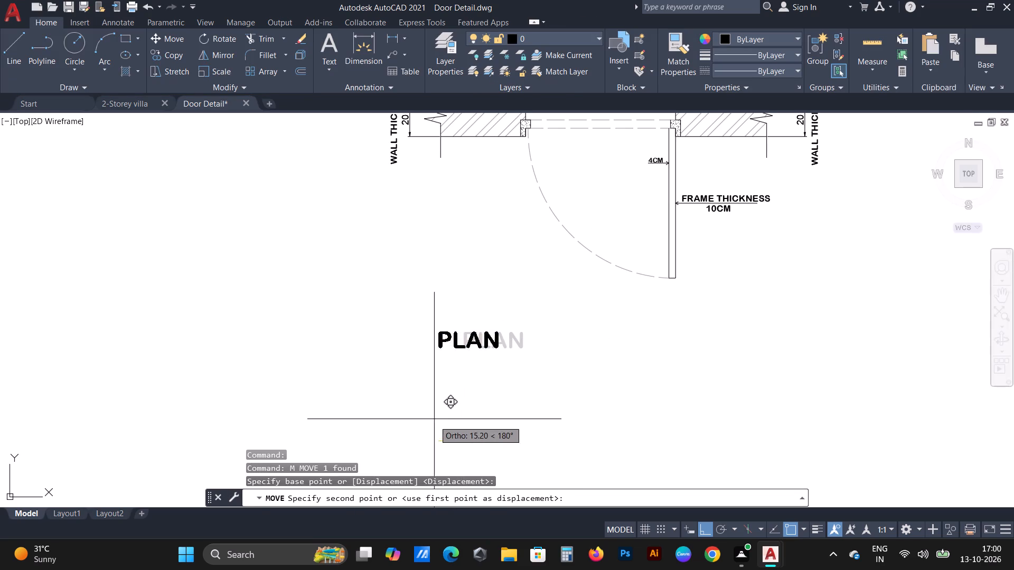
left_click(439, 415)
Underline the text of the PLAN title.
left_click(487, 325)
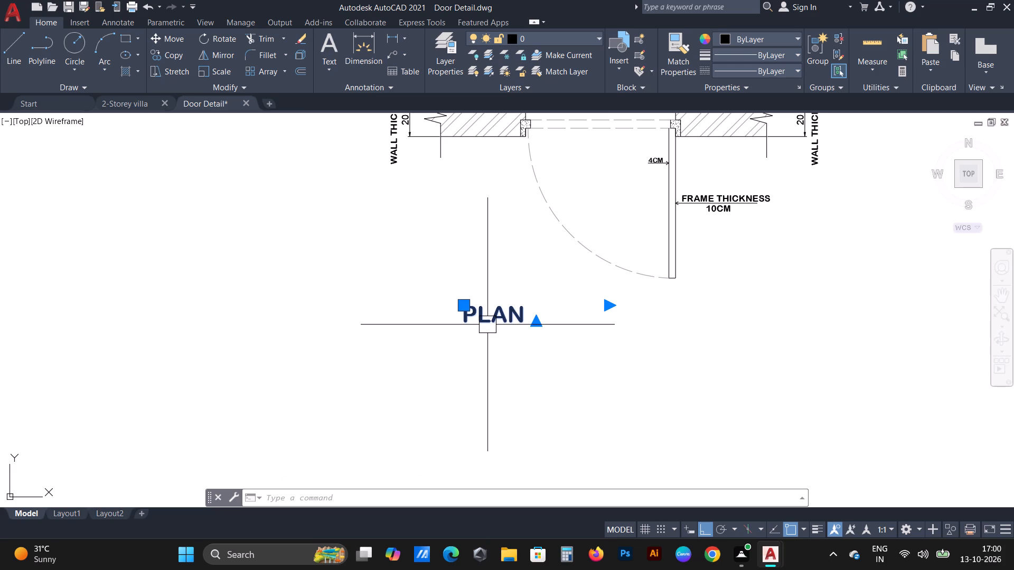
double_click(499, 321)
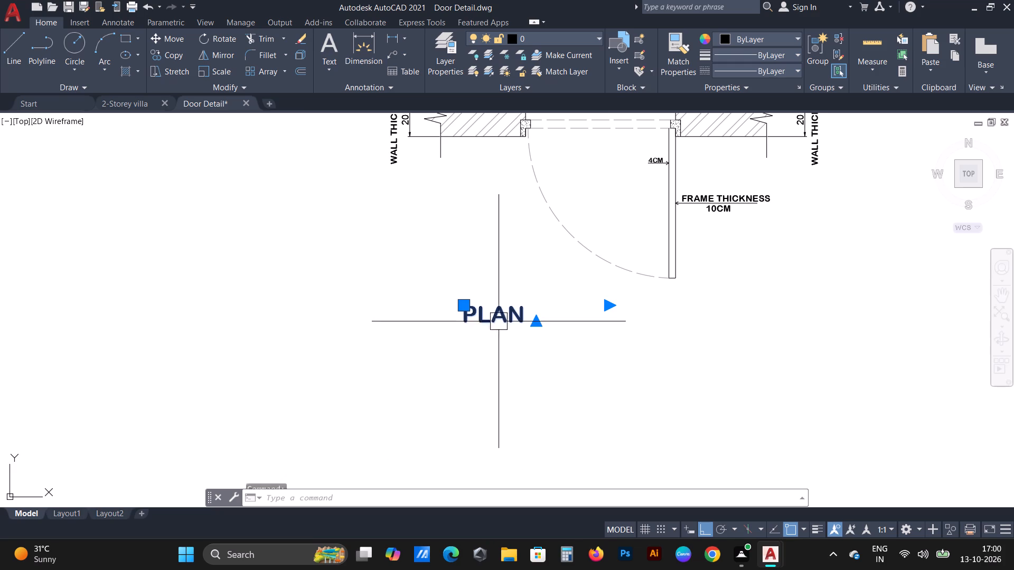
left_click_drag(544, 316, 319, 301)
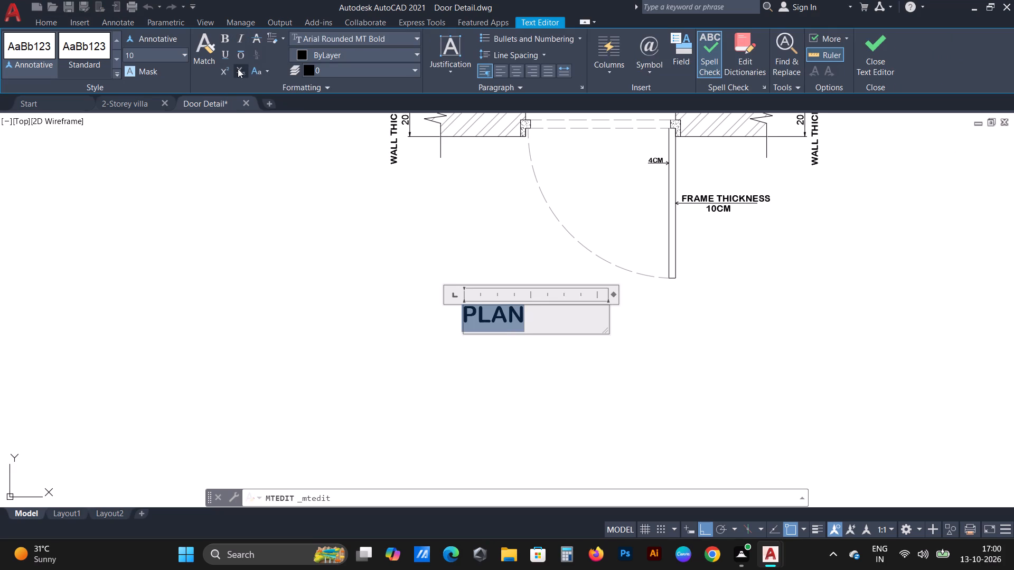
left_click(226, 60)
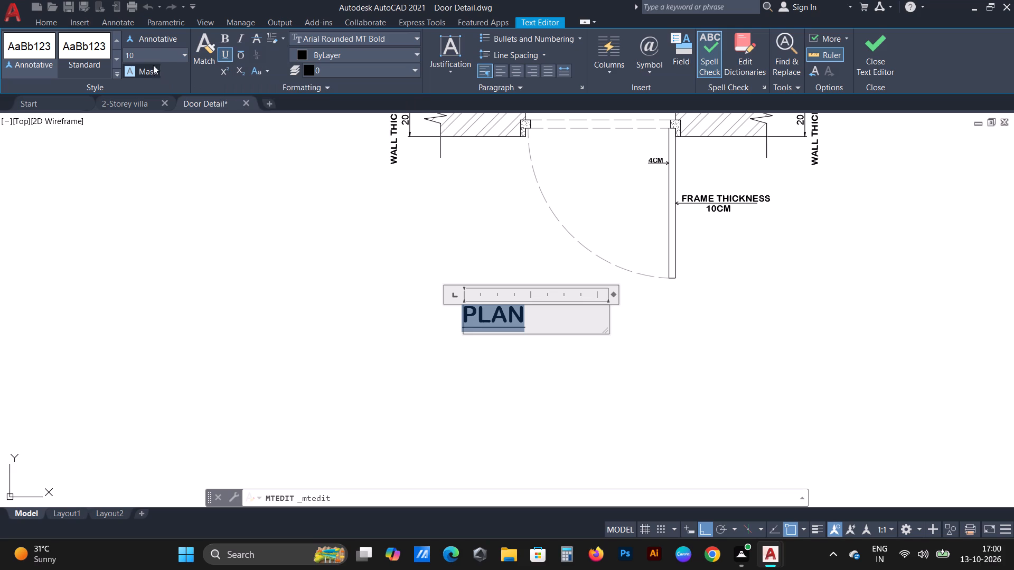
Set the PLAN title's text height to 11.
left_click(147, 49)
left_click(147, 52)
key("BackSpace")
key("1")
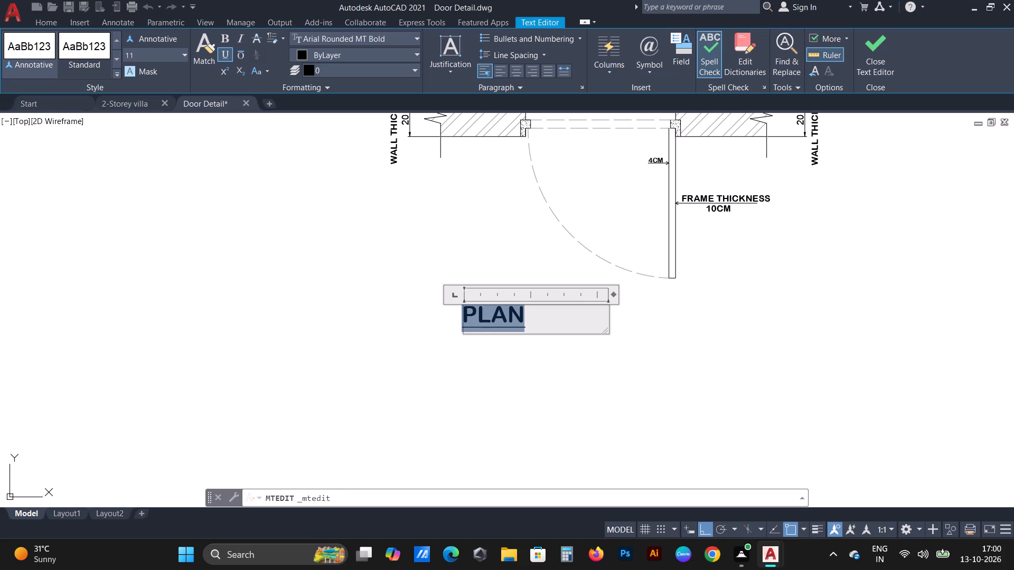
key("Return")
Set the PLAN title's text height to 15 and finish editing the text.
left_click(147, 52)
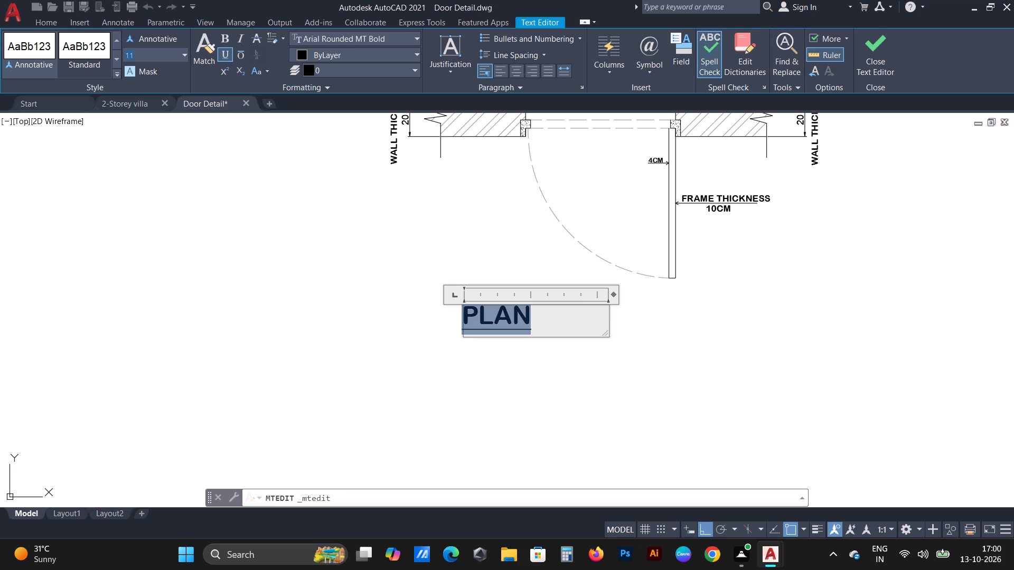
left_click(156, 59)
key("BackSpace")
key("5")
key("Return")
left_click(886, 59)
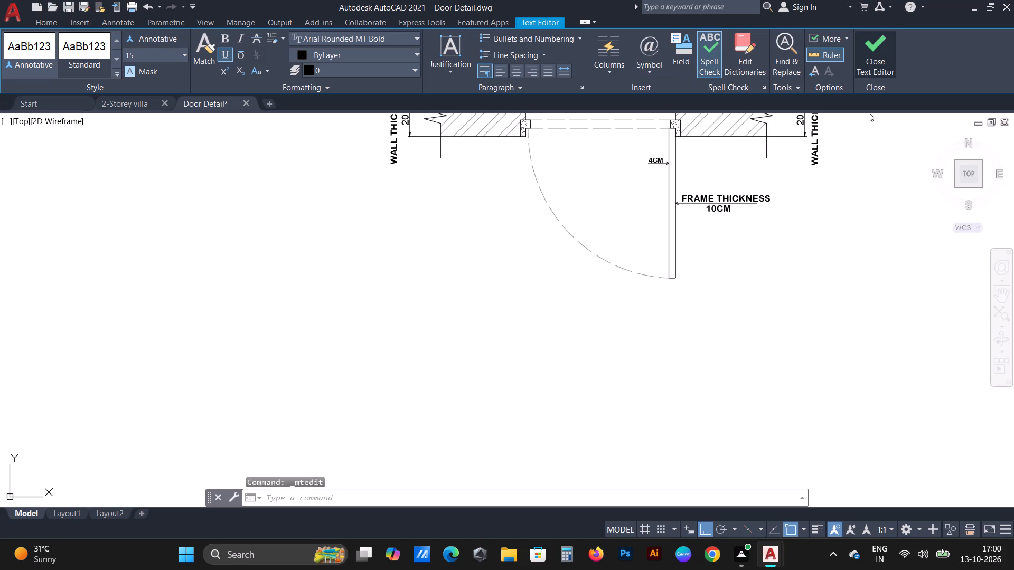
Examine the door plan's title, wall hatching, dimensions and thickness labels.
scroll(594, 276, "down", 4)
scroll(564, 324, "up", 1)
middle_click_drag(551, 315, 562, 375)
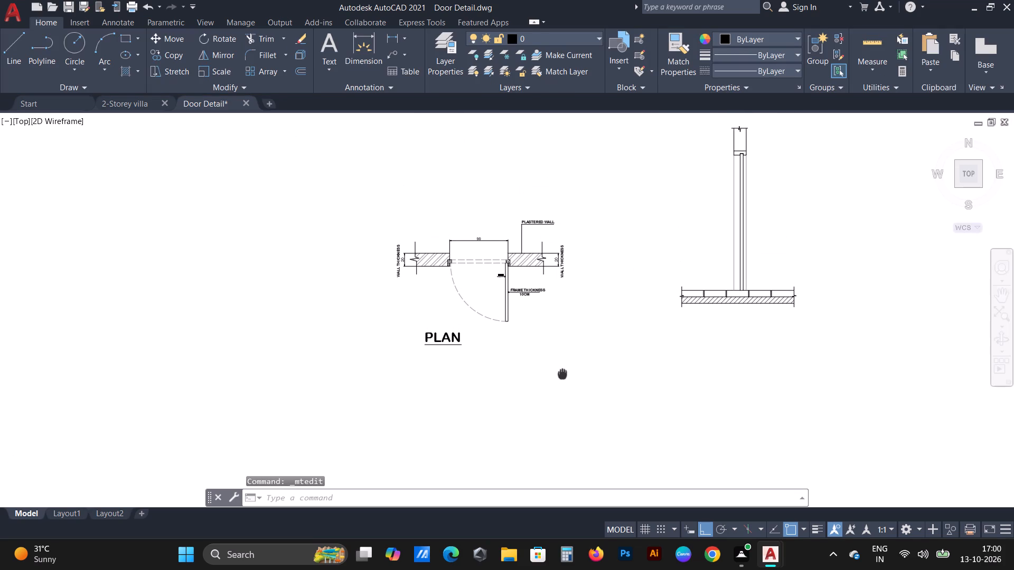
middle_click_drag(562, 375, 563, 377)
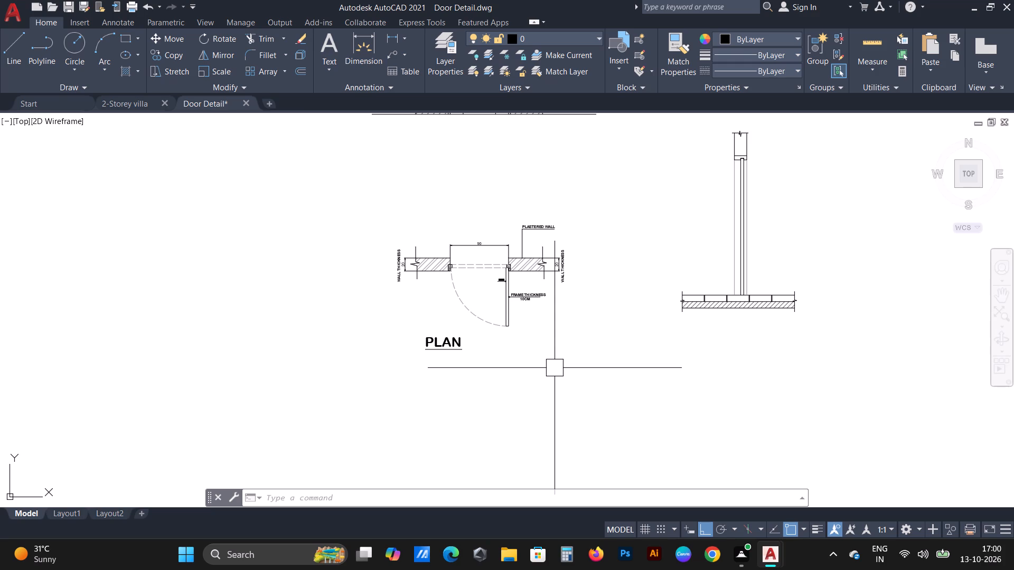
scroll(462, 301, "up", 3)
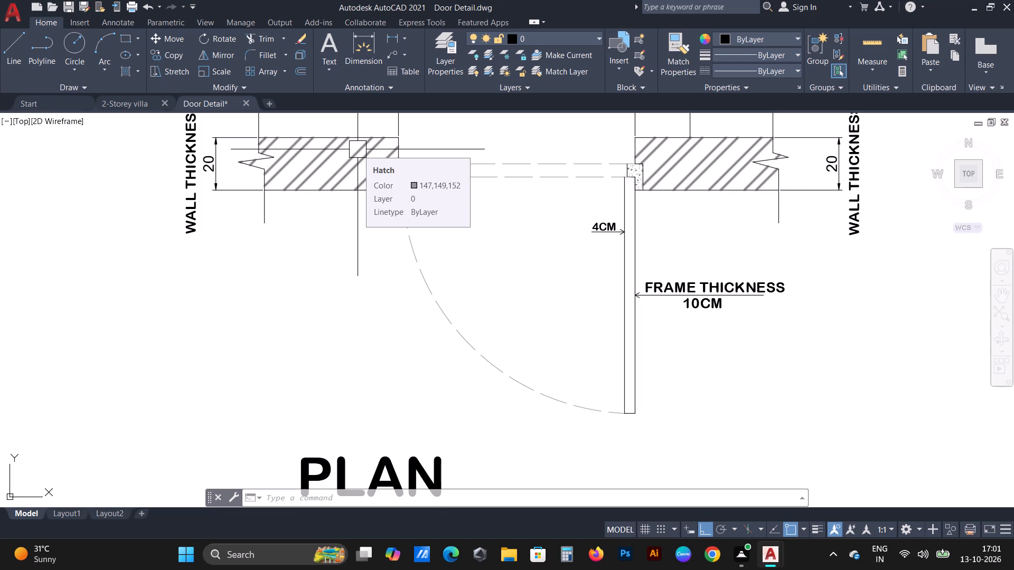
scroll(424, 125, "down", 1)
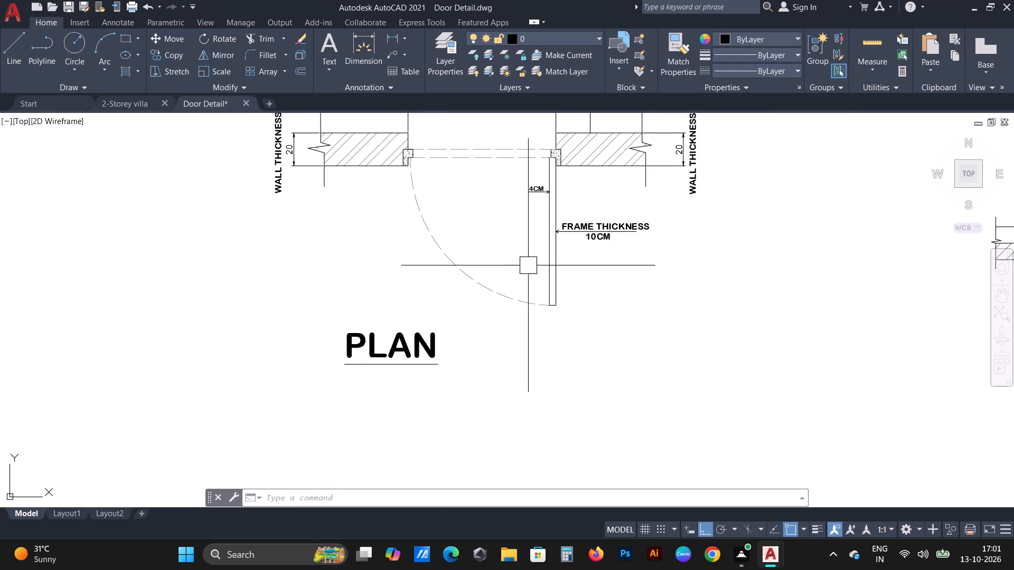
middle_click_drag(528, 267, 538, 389)
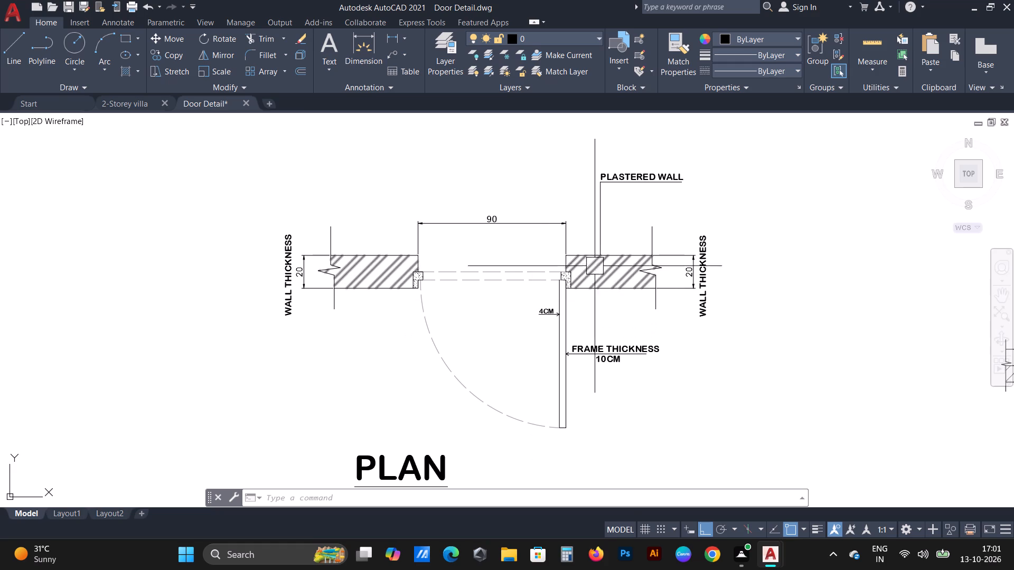
scroll(431, 264, "up", 2)
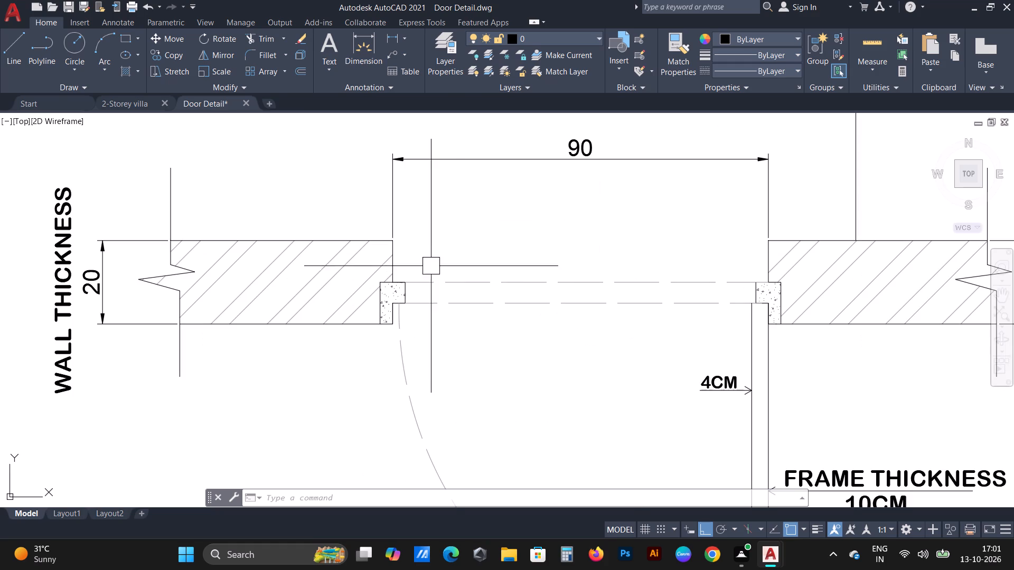
Copy the PLASTERED WALL label and paste it in the door opening, above the dashed lines of the plan.
scroll(250, 277, "down", 3)
scroll(405, 239, "up", 2)
left_click(474, 194)
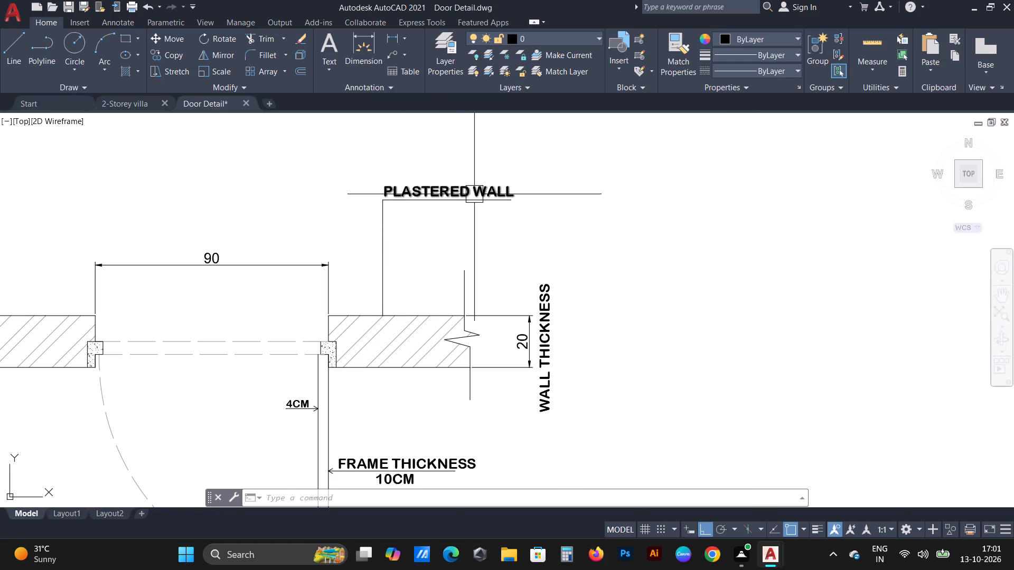
scroll(451, 202, "up", 2)
scroll(440, 213, "up", 1, "ctrl")
key("ctrl+c")
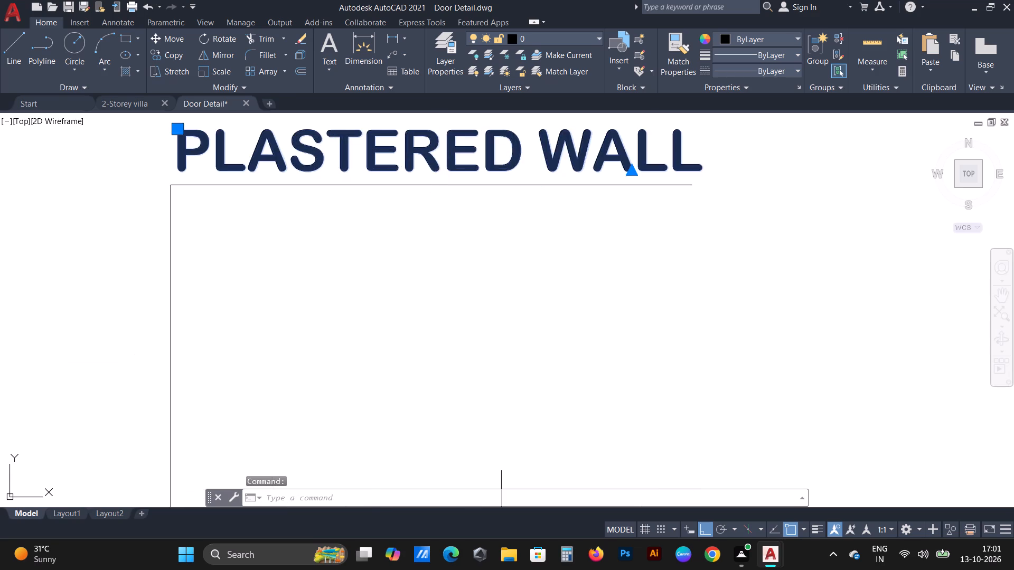
scroll(438, 244, "down", 3)
scroll(165, 364, "up", 2)
key("ctrl+v")
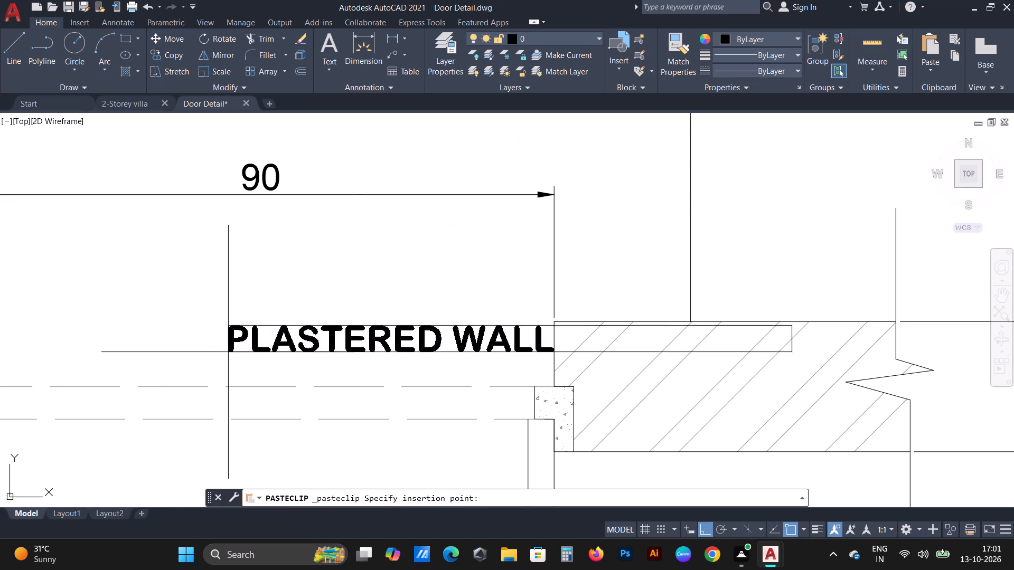
left_click(96, 365)
Replace the pasted label's text with DOOR THICKNESS.
double_click(139, 364)
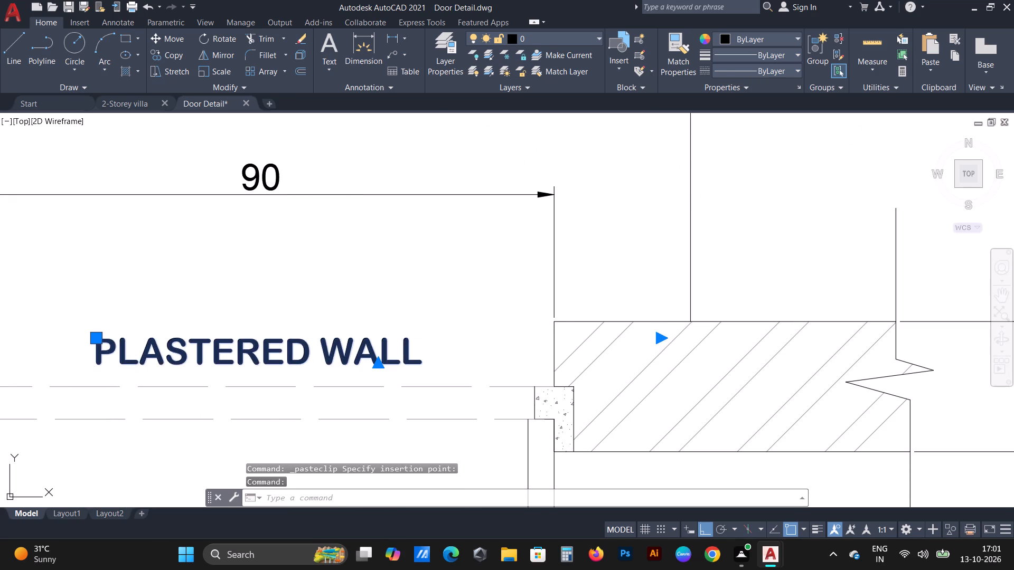
left_click_drag(418, 350, 19, 341)
key("BackSpace")
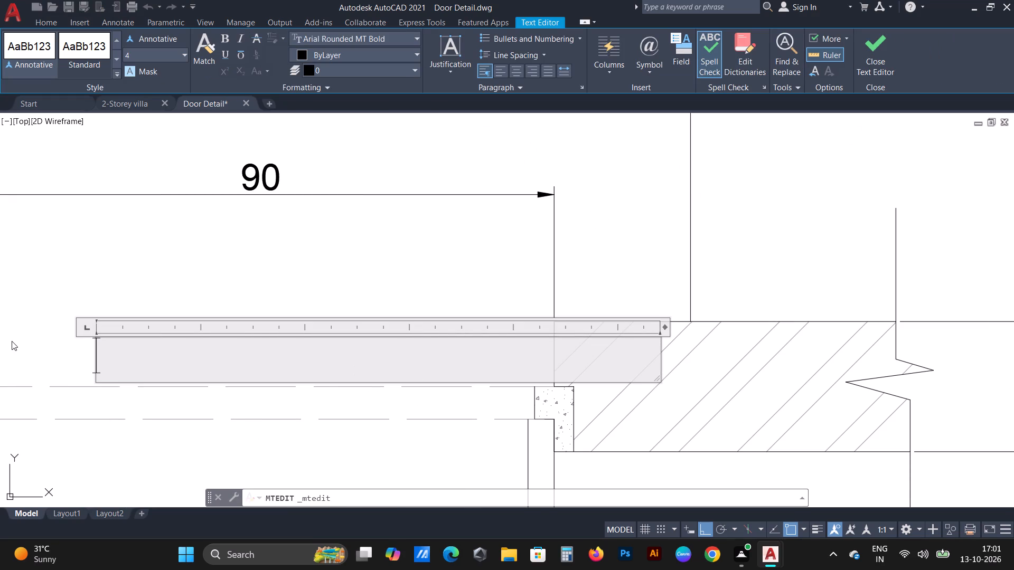
type("DOOR")
key("space")
type("THICKNESS")
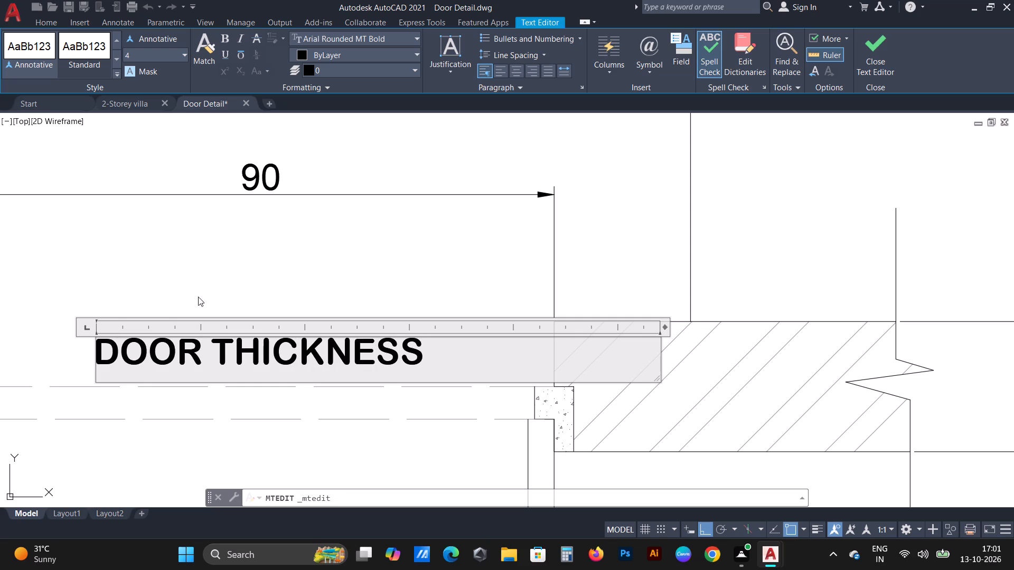
left_click(877, 52)
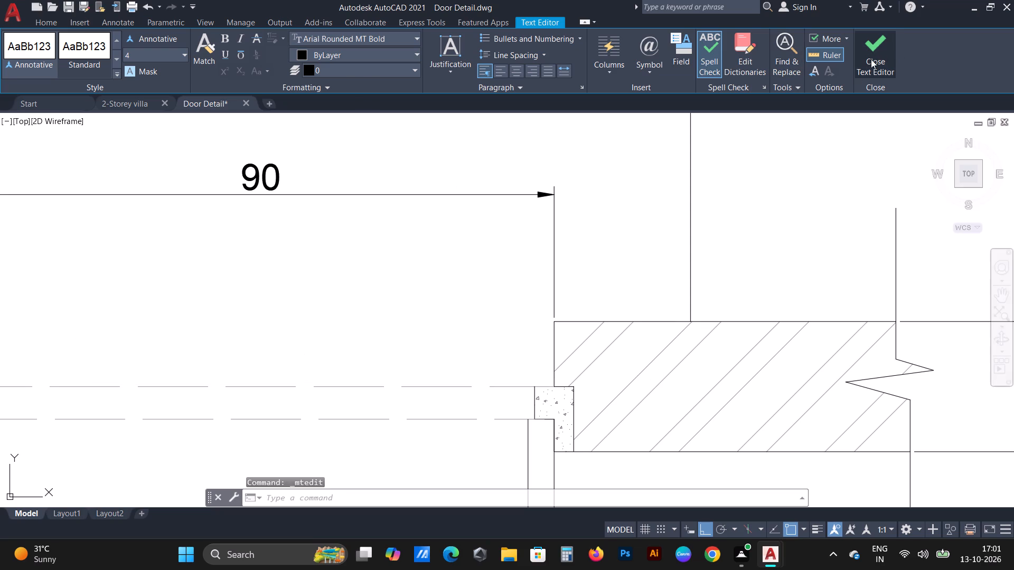
Move the DOOR THICKNESS label slightly upward, away from the dashed lines in the door opening.
scroll(243, 322, "up", 3)
scroll(389, 386, "down", 3)
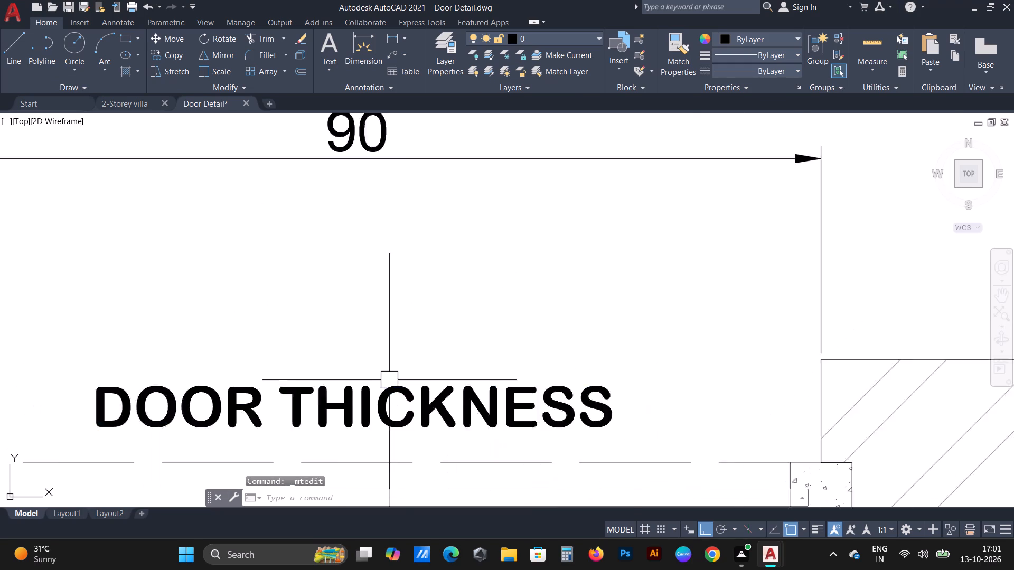
left_click(424, 394)
type("M")
key("space")
left_click(405, 364)
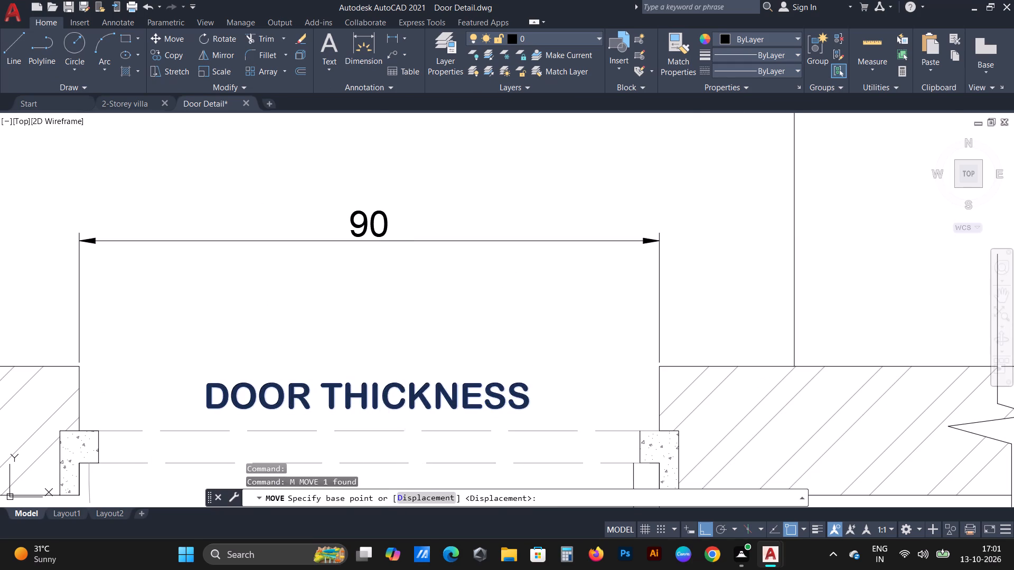
left_click(407, 348)
Underline the text of the DOOR THICKNESS label.
double_click(407, 374)
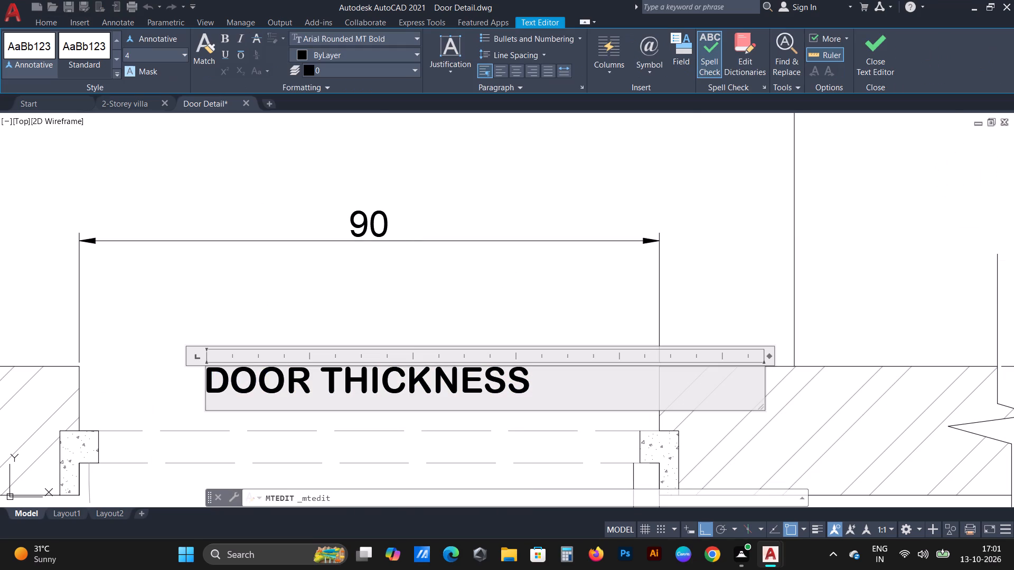
left_click_drag(526, 388, 157, 386)
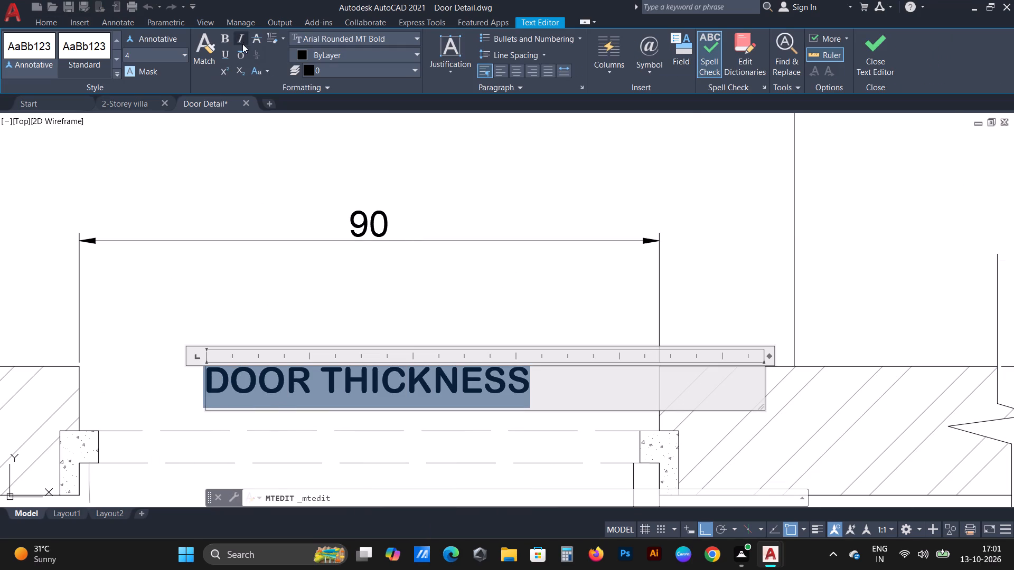
left_click(227, 57)
left_click(871, 71)
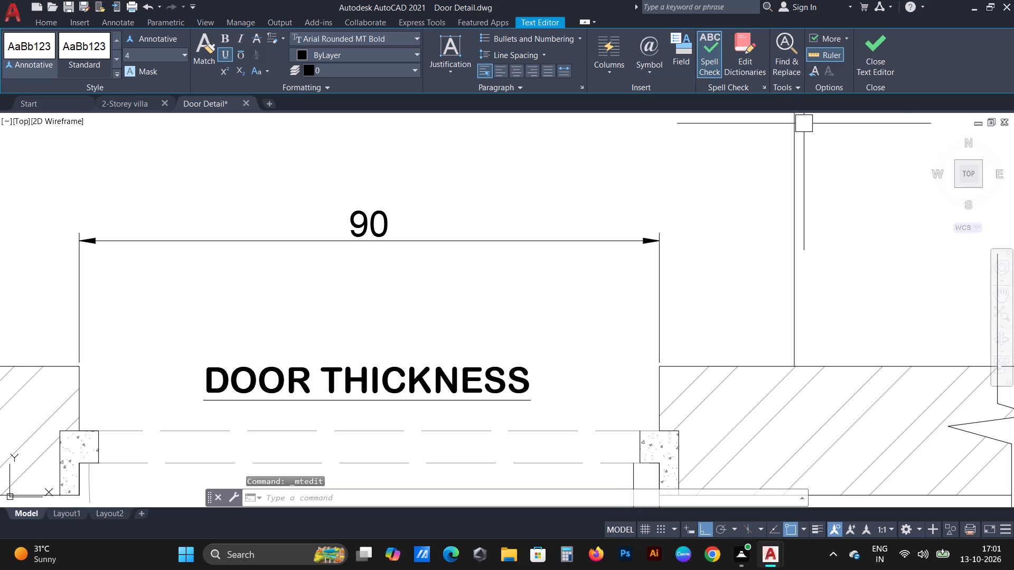
Copy the 4CM label beside the door leaf and paste it just below the DOOR THICKNESS label in the plan.
scroll(587, 221, "down", 1)
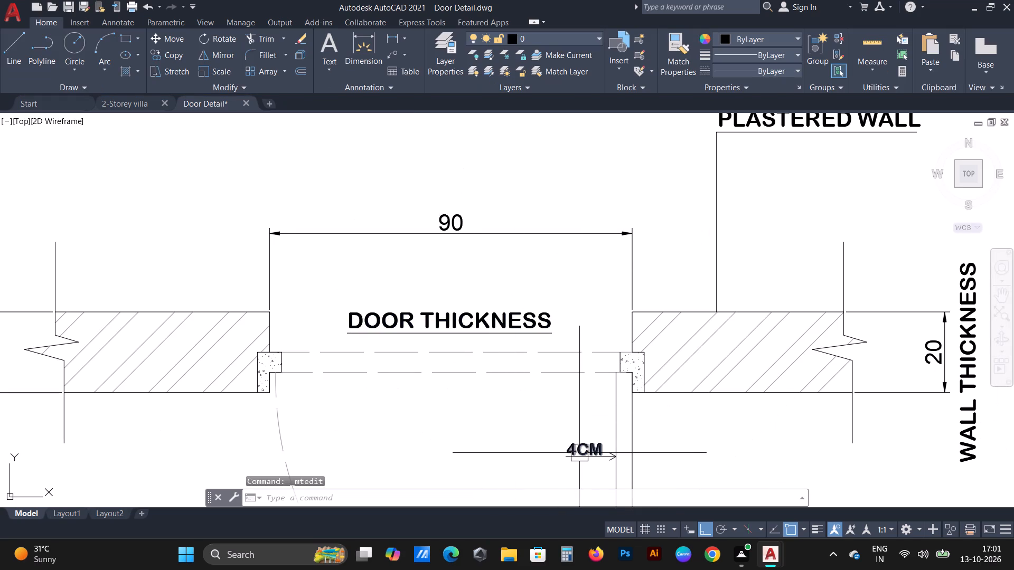
scroll(579, 453, "up", 2)
left_click(586, 444)
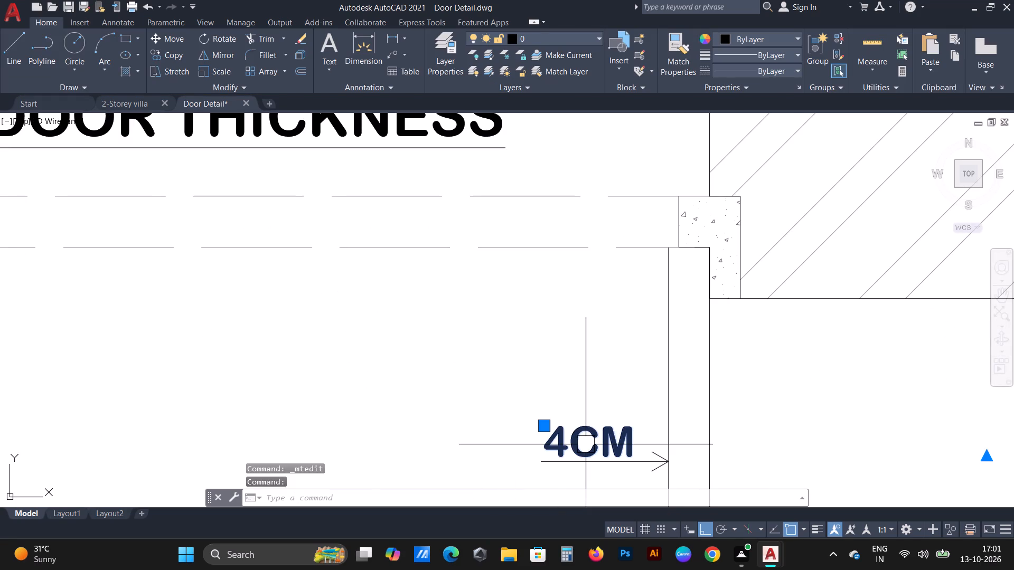
key("ctrl+c")
key("ctrl+v")
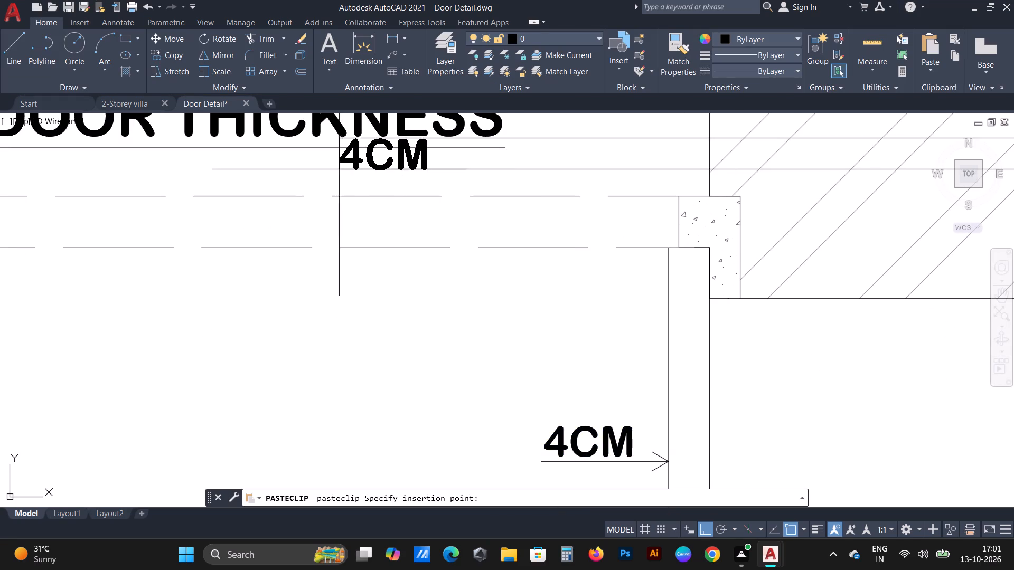
left_click(328, 187)
Set the text height of the pasted 4CM label to 4.
double_click(354, 170)
left_click_drag(429, 179, 285, 193)
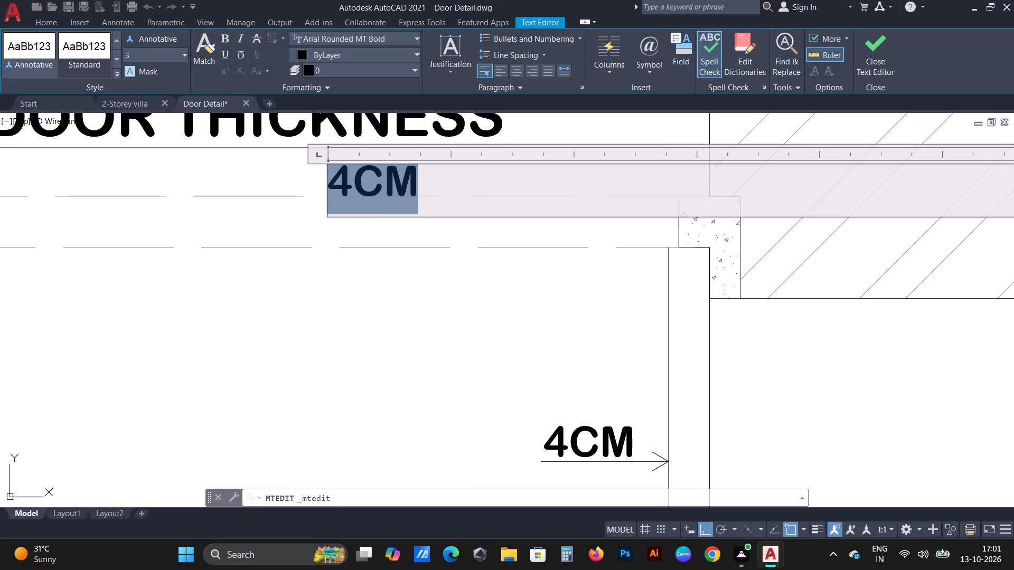
left_click_drag(285, 193, 251, 195)
left_click(164, 57)
key("BackSpace")
key("5")
key("Return")
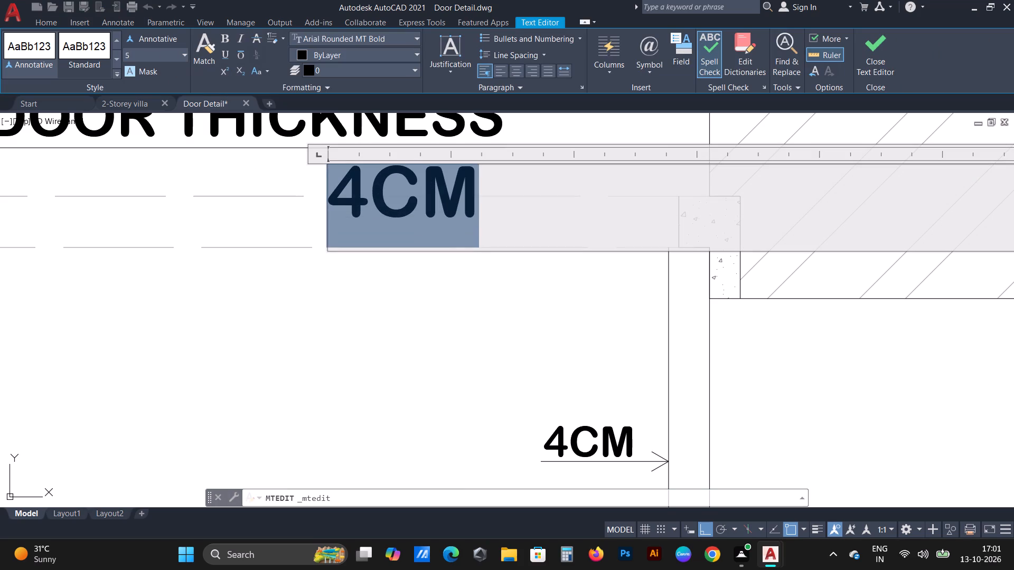
left_click(158, 53)
key("BackSpace")
key("4")
key("Return")
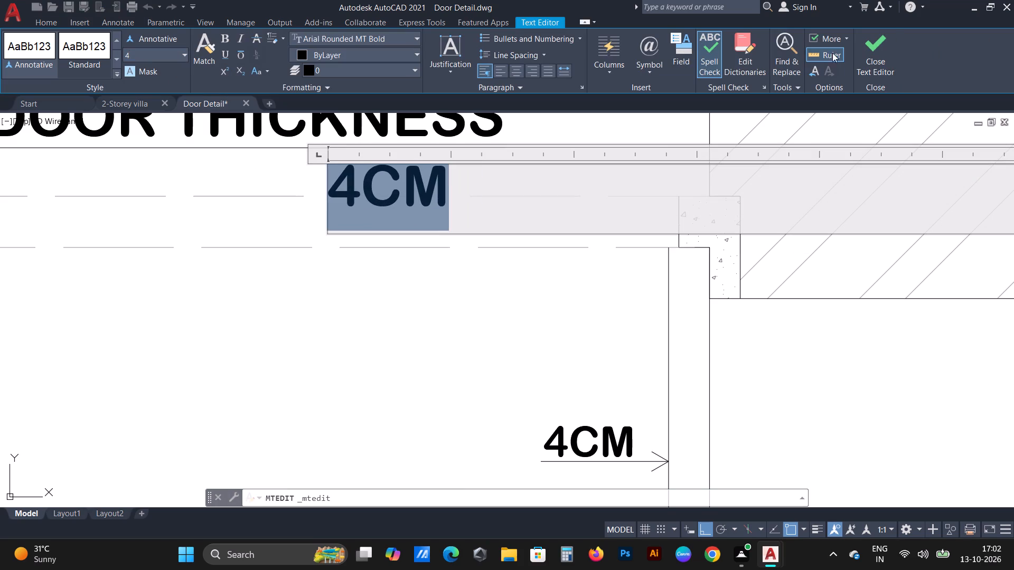
left_click_drag(876, 48, 876, 53)
Move the enlarged 4CM label sideways so it sits centred beneath the DOOR THICKNESS label.
scroll(519, 275, "down", 1)
middle_click_drag(368, 202, 436, 233)
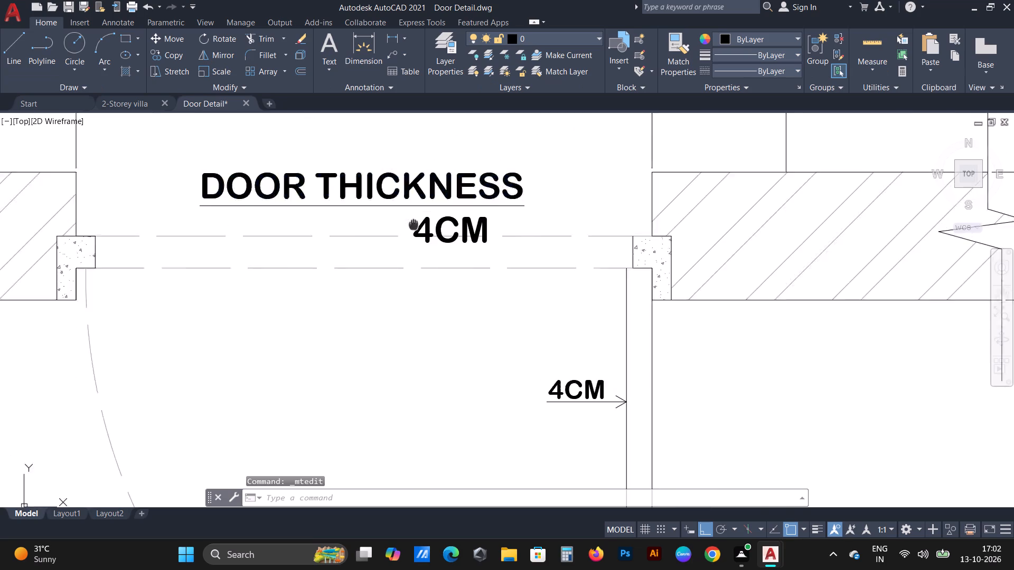
middle_click_drag(436, 233, 575, 246)
scroll(666, 262, "up", 2)
left_click(664, 254)
key("m")
key("space")
scroll(507, 362, "down", 3)
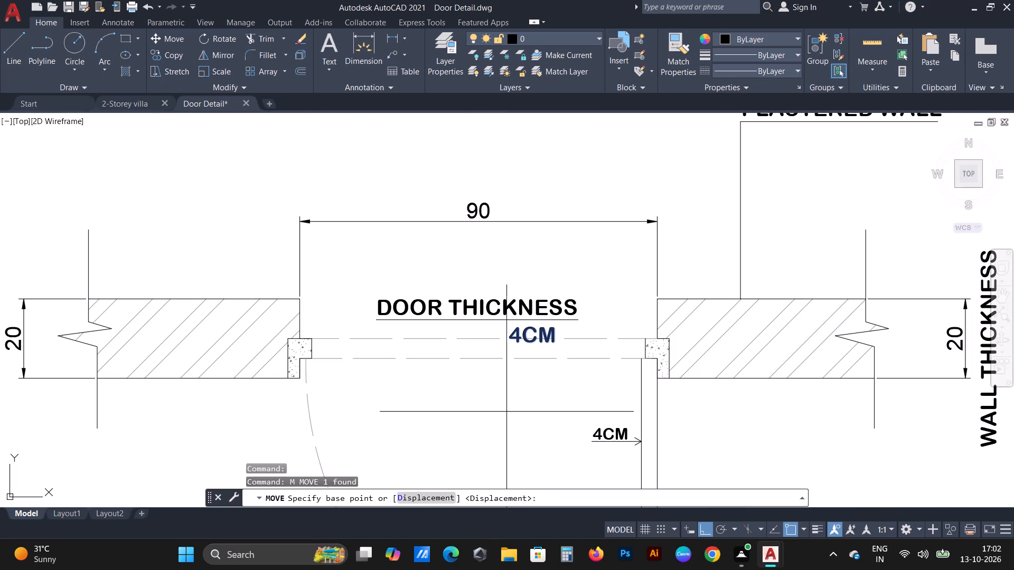
left_click(505, 412)
left_click(440, 399)
Move the DOOR THICKNESS and 4CM labels together slightly upward, clear of the dashed lines in the door opening.
scroll(489, 303, "up", 2)
left_click(512, 264)
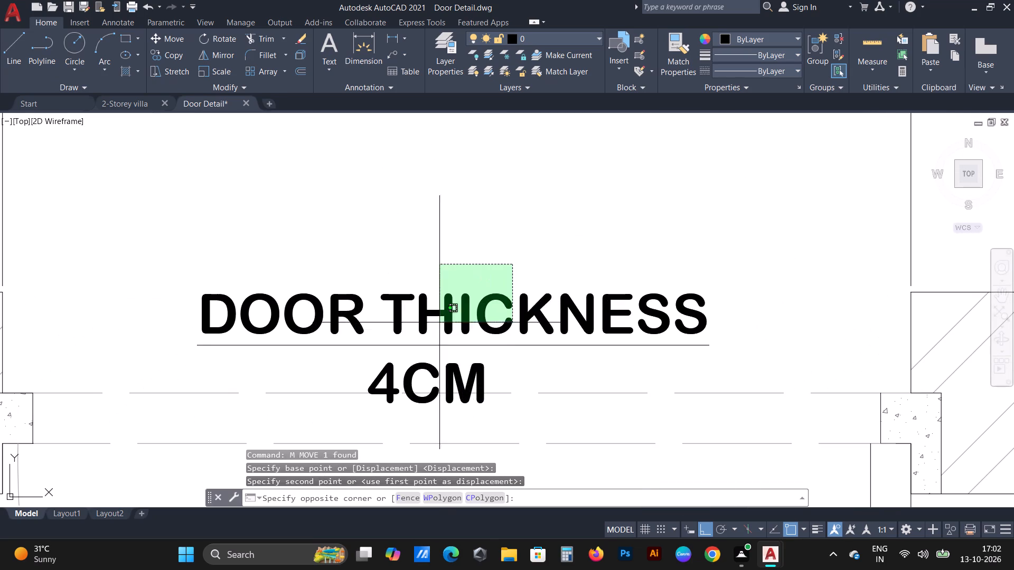
left_click(389, 375)
scroll(482, 259, "down", 1)
key("m")
key("space")
left_click(479, 423)
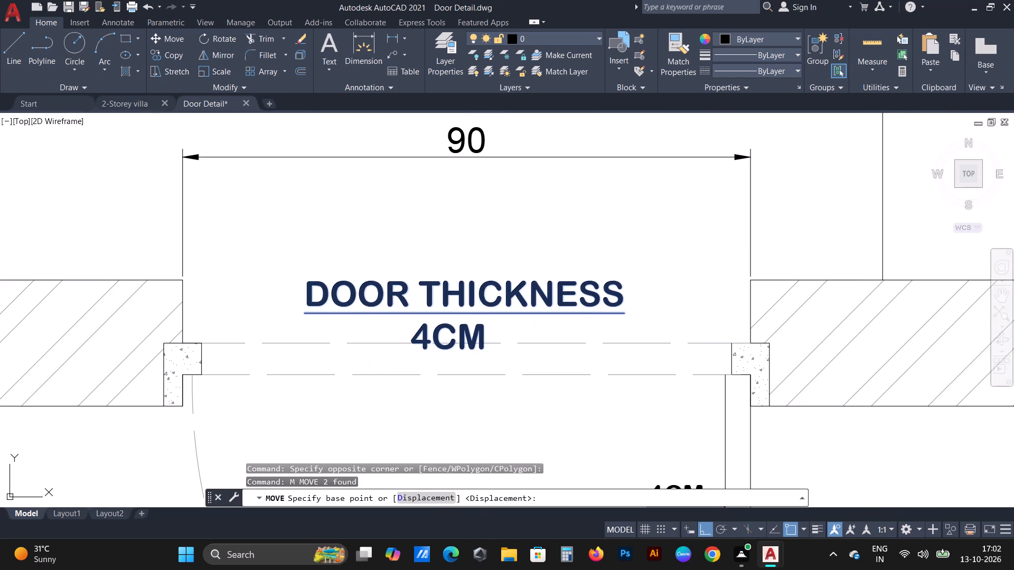
left_click(483, 403)
Edit the 4CM label under DOOR THICKNESS to read 4 CM.
scroll(437, 299, "up", 1)
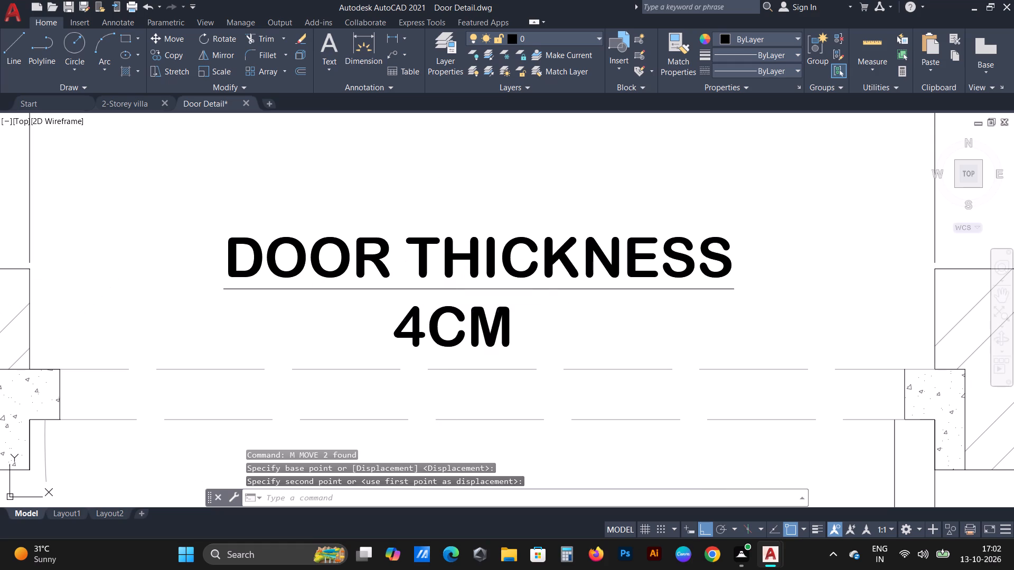
left_click(453, 334)
scroll(426, 318, "up", 1)
double_click(435, 318)
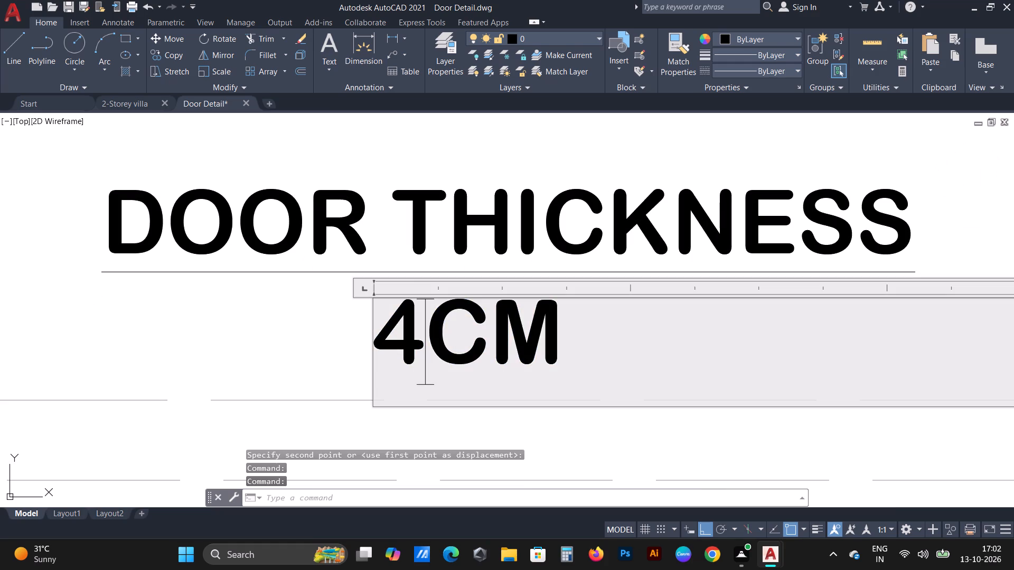
left_click(425, 328)
key("space")
left_click(877, 62)
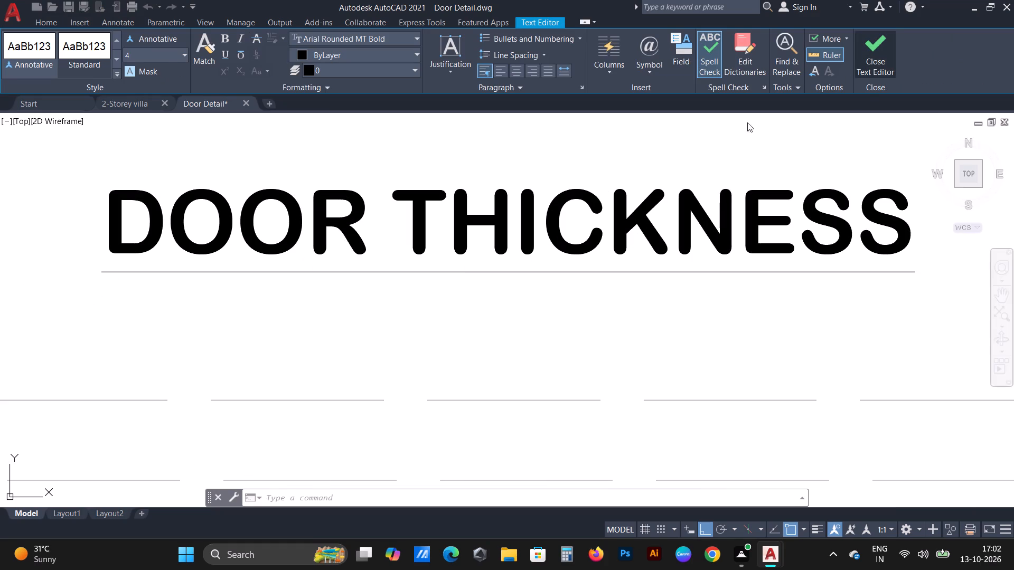
Move the 4 CM label upward, closer to the underline of DOOR THICKNESS.
left_click(436, 322)
left_click(363, 315)
key("m")
key("space")
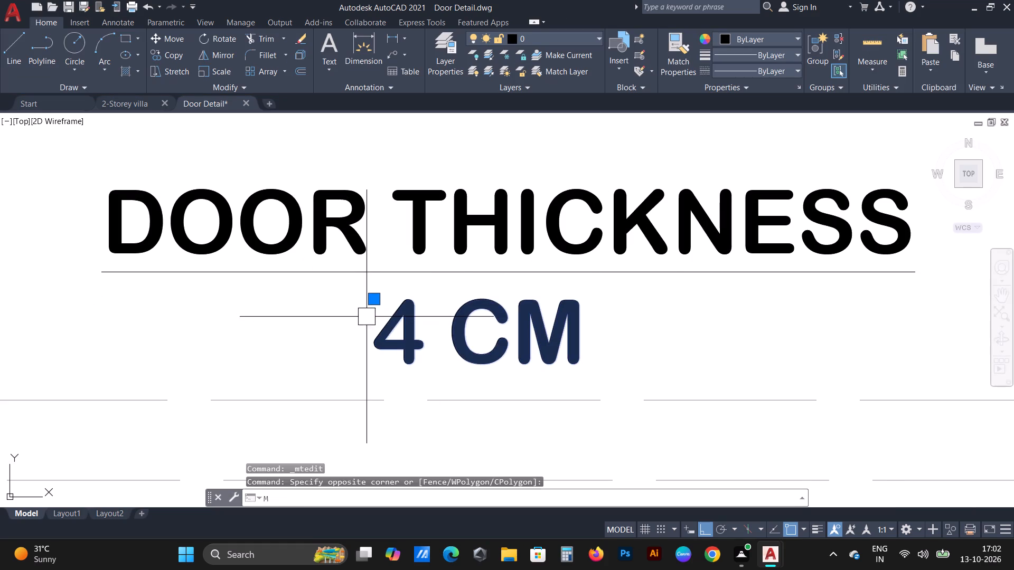
left_click(745, 335)
left_click(744, 317)
scroll(528, 308, "down", 2)
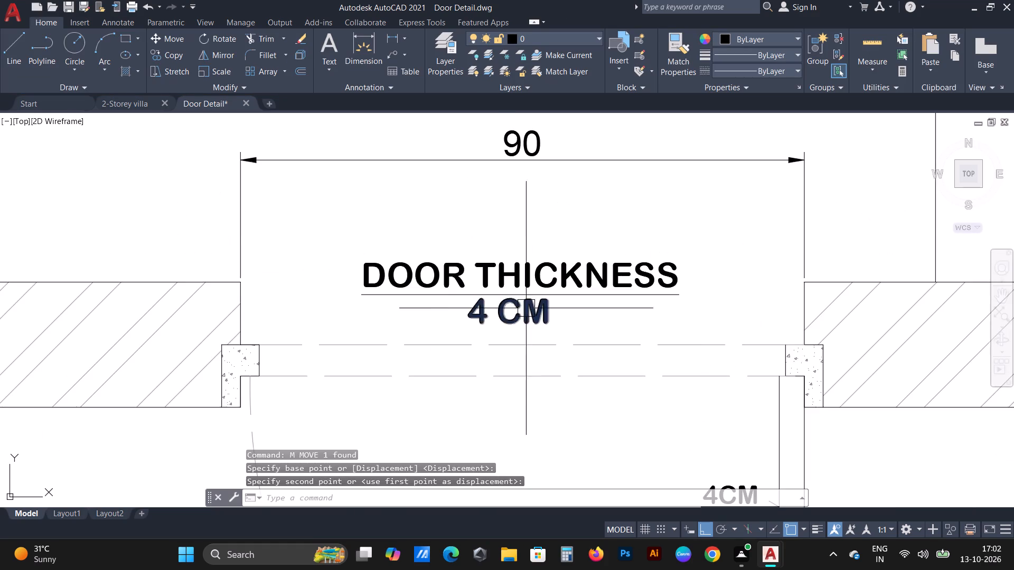
scroll(534, 258, "down", 2)
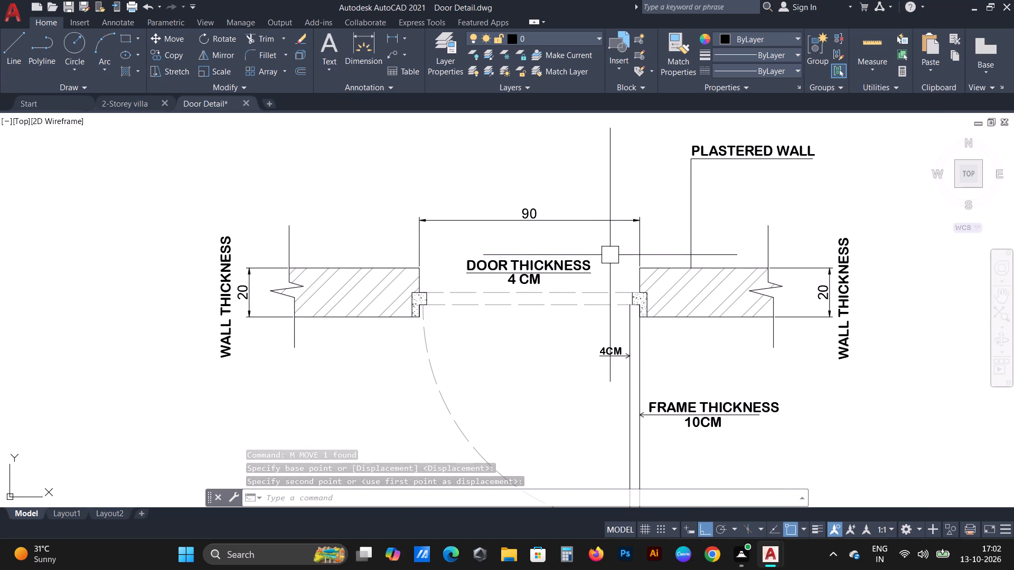
Nudge the 4 CM label very slightly downward beneath the DOOR THICKNESS underline.
scroll(560, 315, "up", 1)
scroll(556, 254, "up", 2)
left_click(425, 264)
key("m")
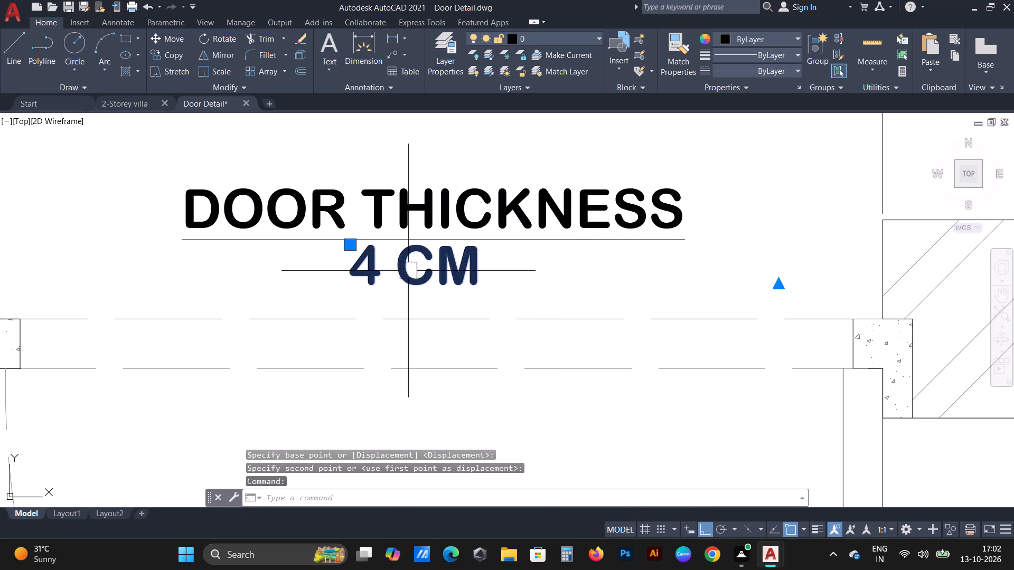
key("space")
left_click(449, 438)
left_click(450, 438)
Review the labelled plan and its layout relative to the door elevation and the tiled-floor sections.
scroll(454, 438, "down", 2)
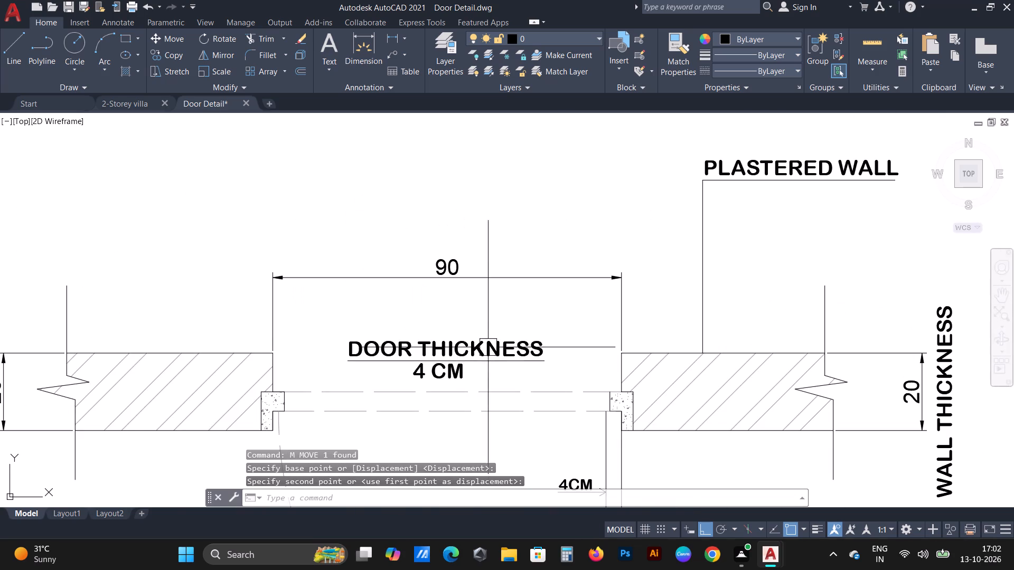
scroll(482, 328, "up", 1)
middle_click_drag(482, 328, 480, 246)
scroll(480, 246, "down", 2)
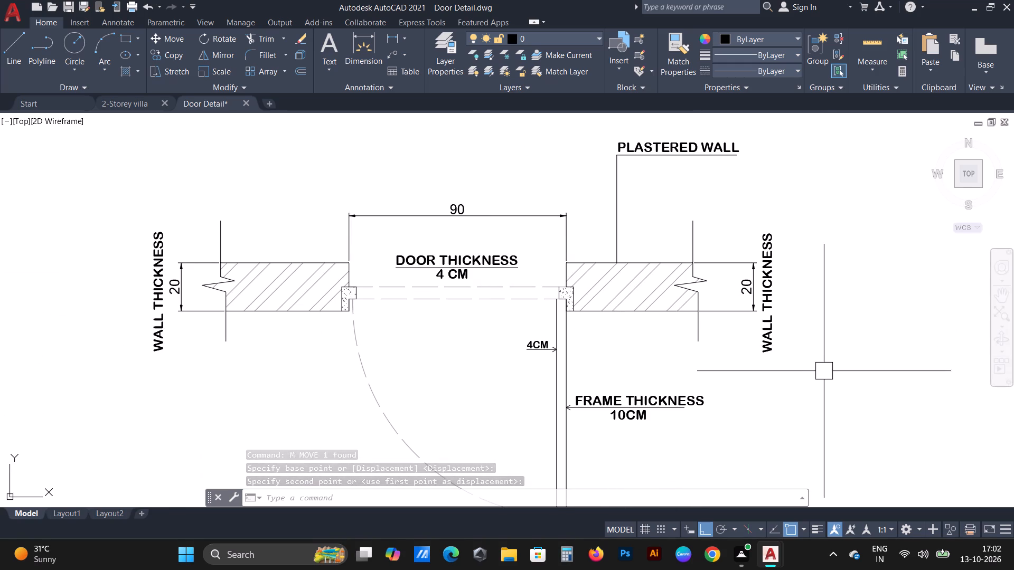
scroll(508, 318, "down", 2)
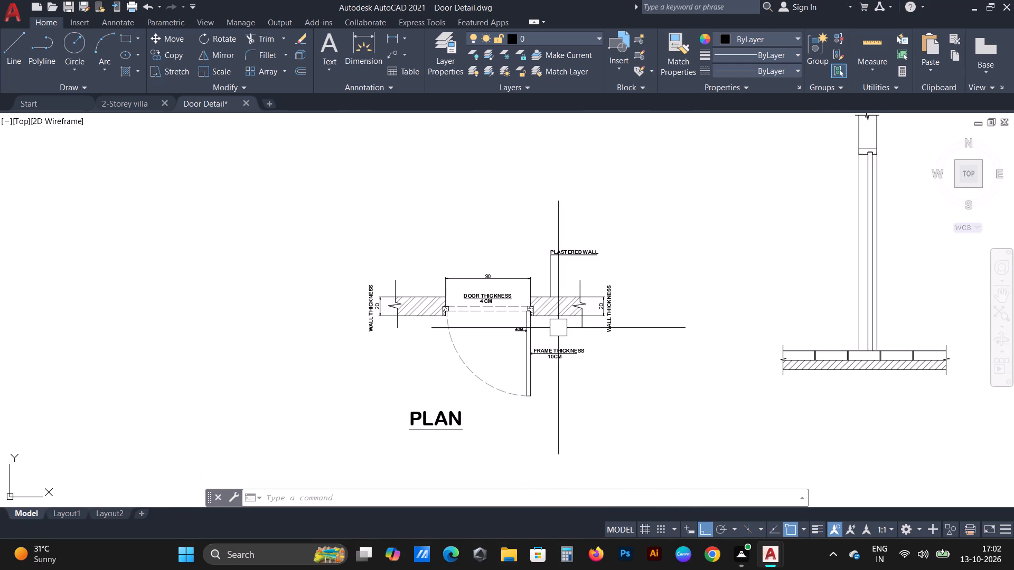
middle_click_drag(631, 317, 632, 362)
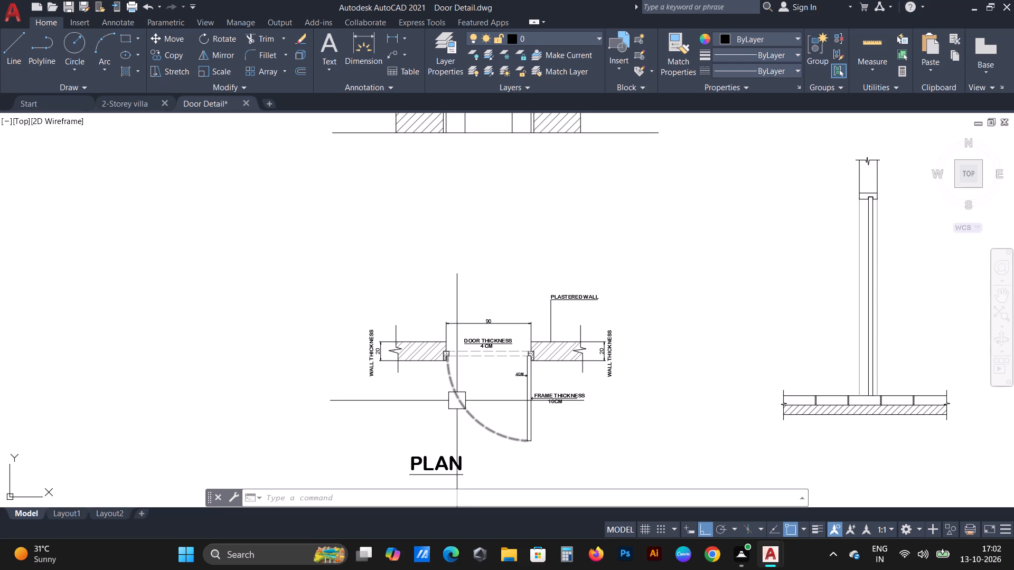
scroll(512, 364, "down", 1)
scroll(444, 331, "up", 1)
middle_click_drag(444, 329, 460, 373)
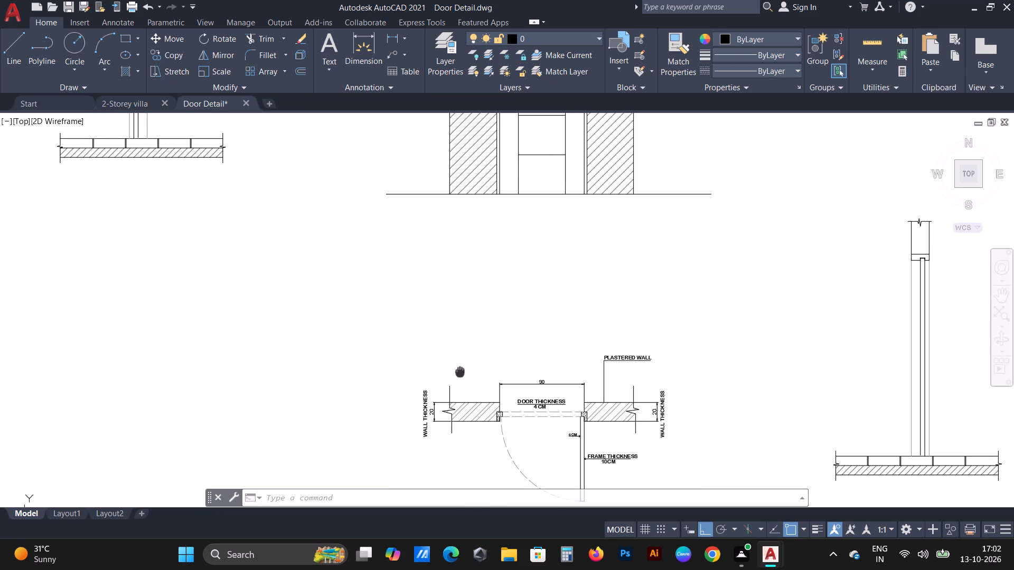
middle_click_drag(460, 373, 461, 376)
scroll(461, 337, "down", 1)
middle_click_drag(557, 275, 561, 294)
scroll(498, 475, "up", 1)
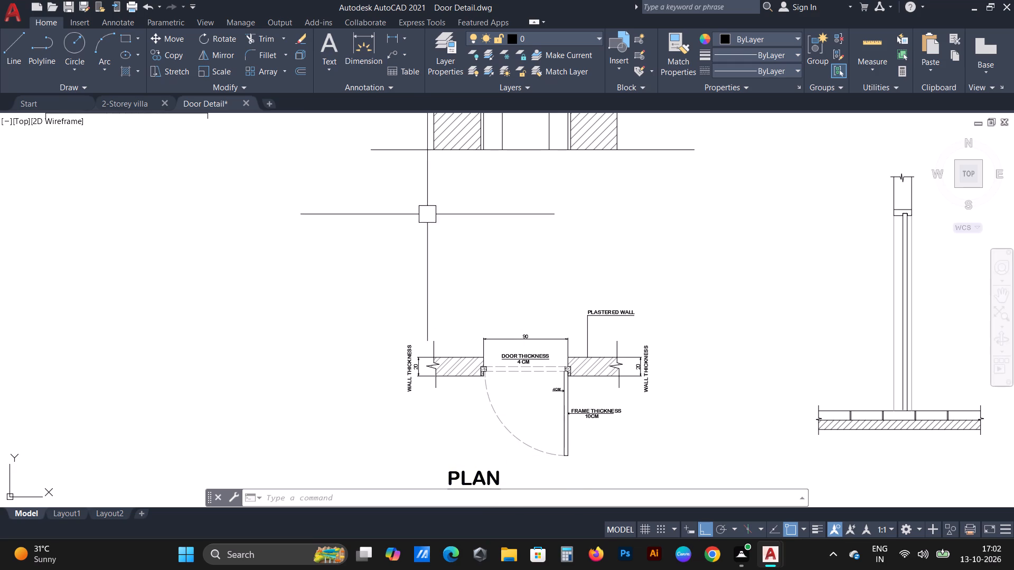
Dimension the door opening's height on the elevation, from the ground line to the frame's top, placing it left of the hatched wall.
middle_click_drag(427, 199, 449, 370)
scroll(406, 213, "down", 1)
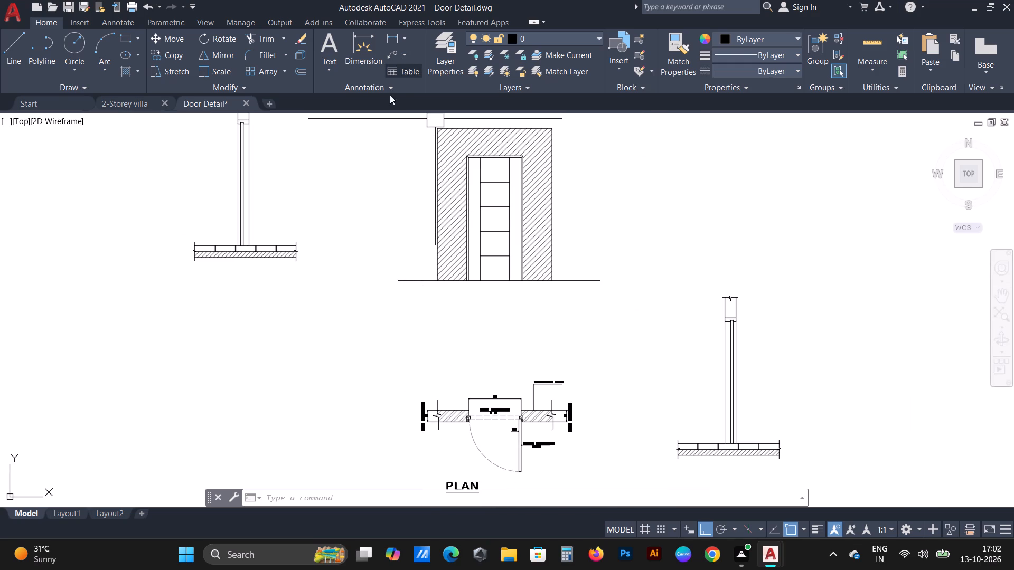
left_click(360, 43)
scroll(393, 268, "up", 1)
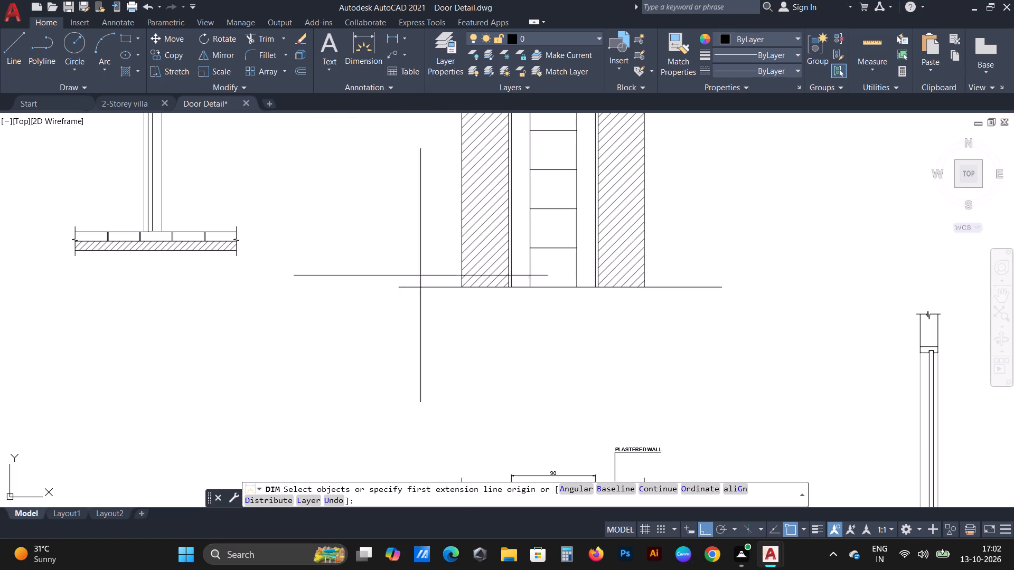
scroll(498, 283, "up", 2)
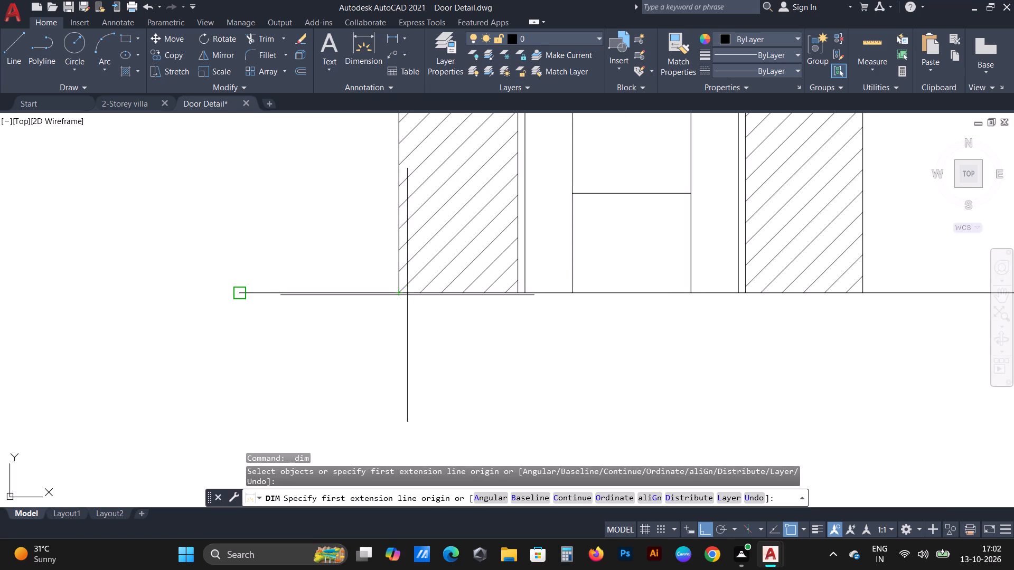
left_click(399, 295)
scroll(399, 303, "down", 2)
middle_click_drag(450, 208, 444, 388)
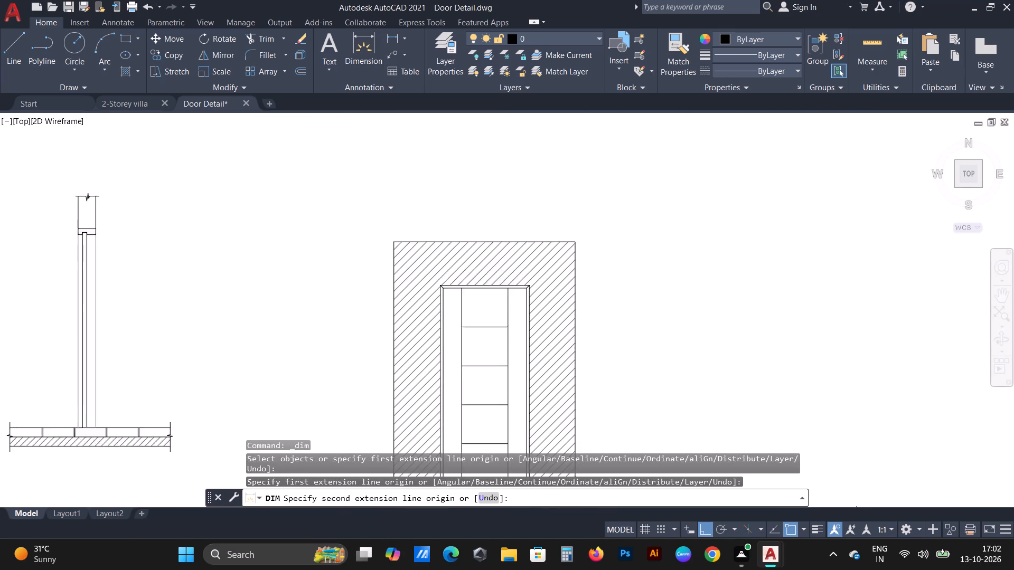
middle_click_drag(444, 388, 439, 382)
scroll(422, 297, "up", 2)
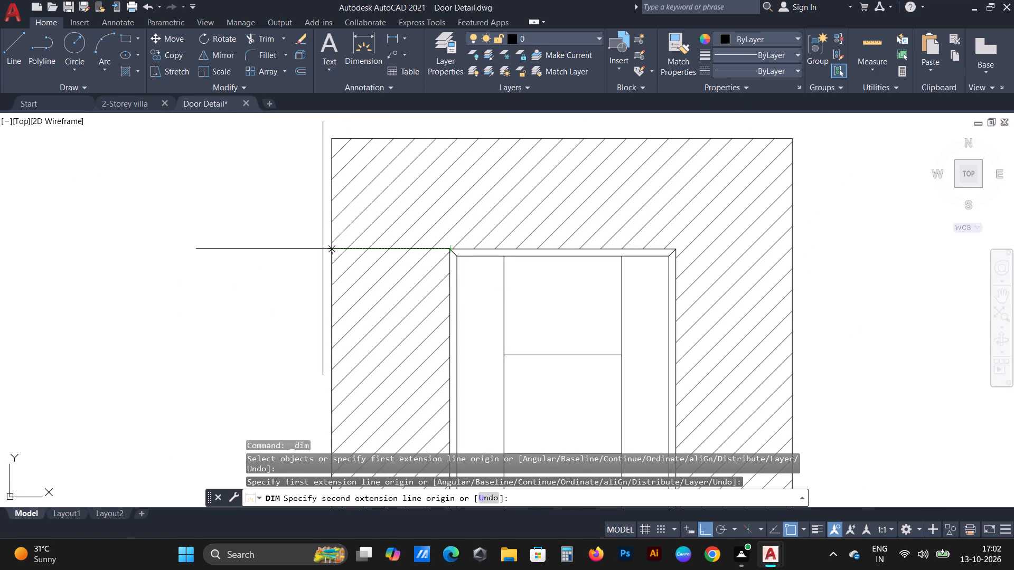
left_click(333, 248)
scroll(290, 235, "down", 1)
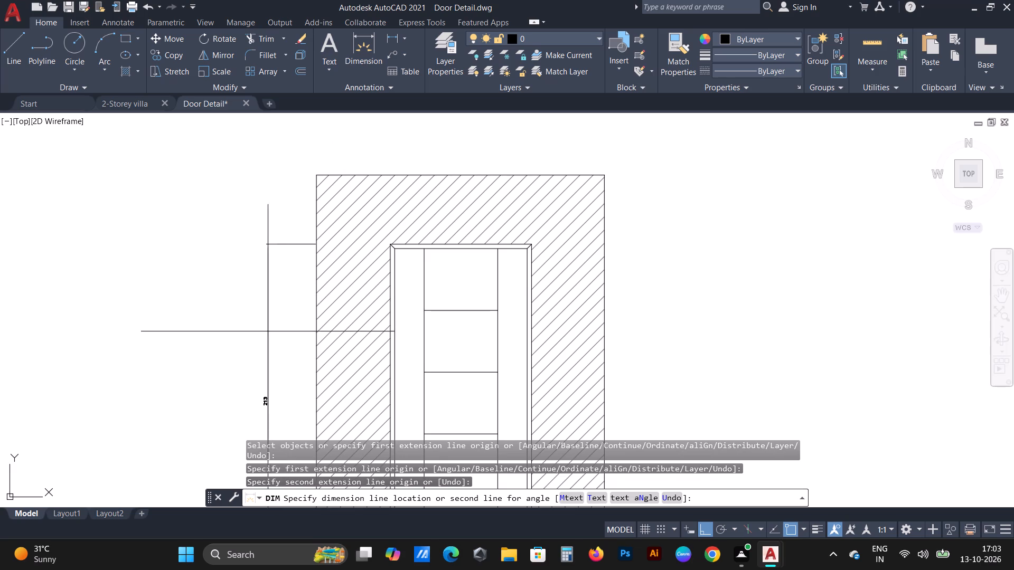
middle_click_drag(266, 333, 266, 245)
left_click(261, 289)
scroll(285, 280, "down", 2)
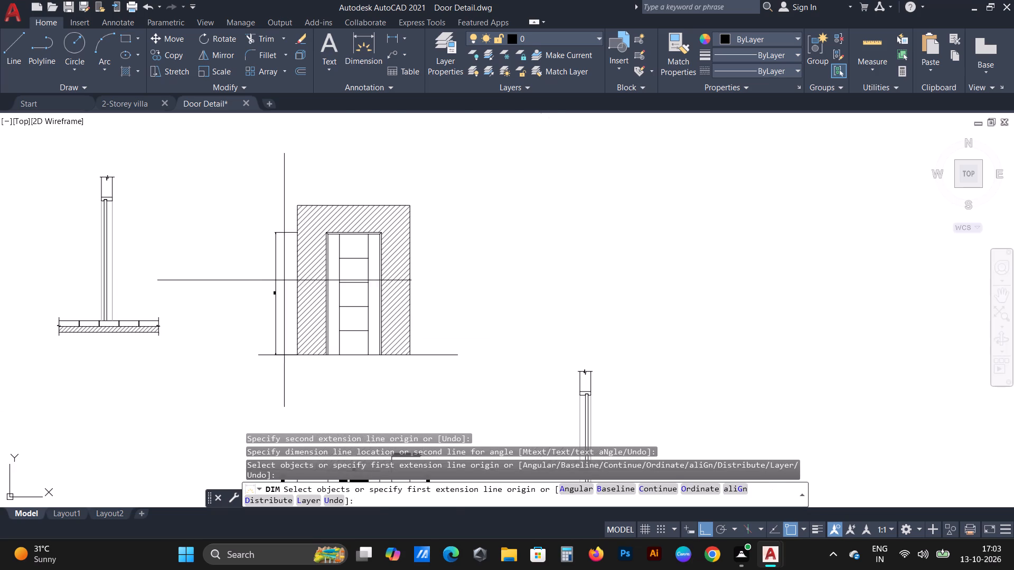
key("Escape")
Match the elevation's height dimension to the properties of the plan's 20 wall-thickness dimension.
middle_click_drag(262, 301, 262, 222)
type("MA")
key("space")
scroll(264, 393, "up", 4)
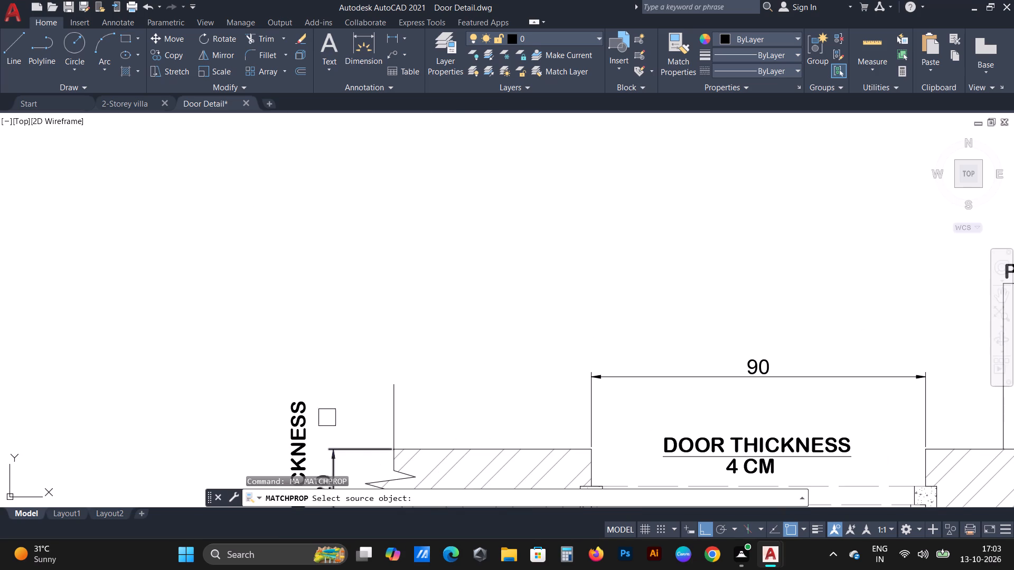
middle_click_drag(327, 388, 336, 246)
left_click(327, 353)
scroll(286, 408, "down", 5)
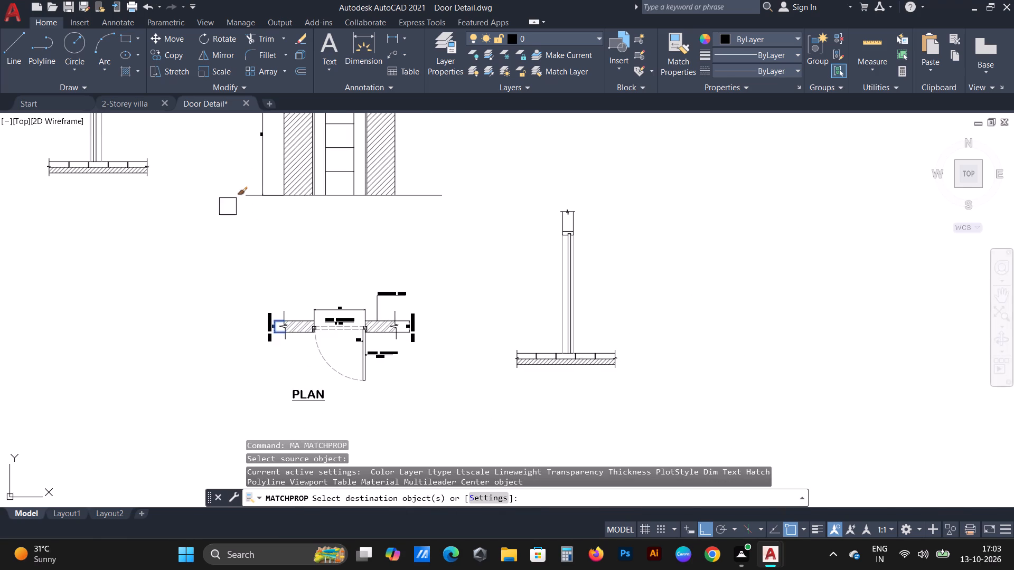
scroll(238, 184, "up", 1)
left_click(269, 157)
scroll(219, 211, "down", 2)
middle_click_drag(209, 188, 214, 303)
key("Escape")
scroll(221, 296, "up", 3)
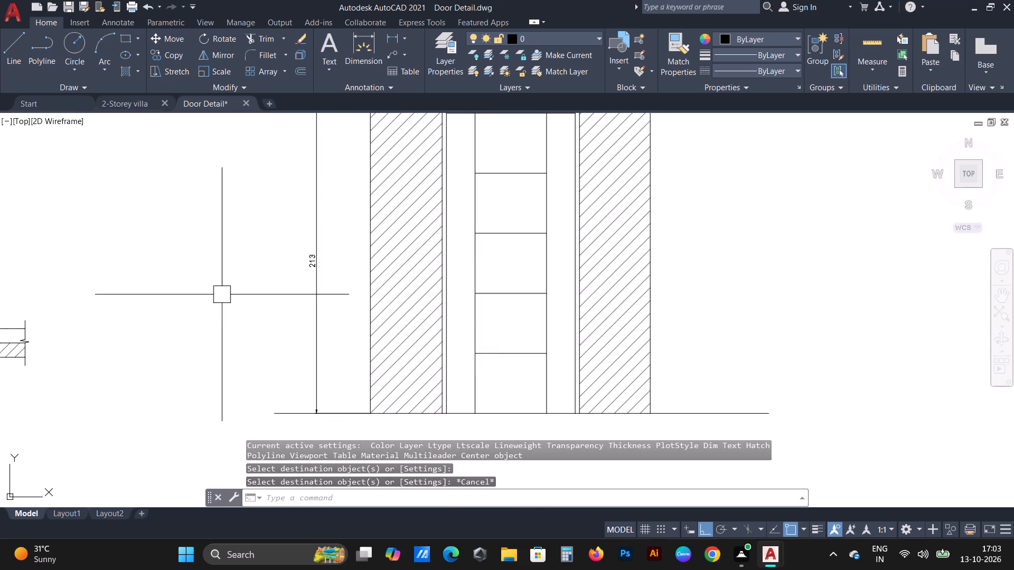
scroll(282, 293, "up", 1)
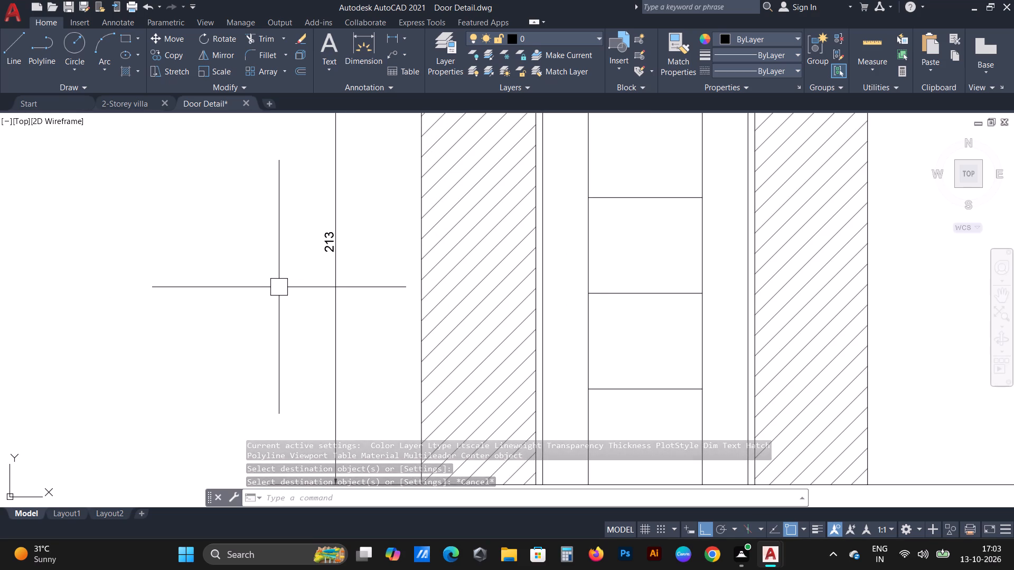
Enlarge the text height of the elevation's height dimension, trying 6 first and settling on 8.
type("PR")
key("space")
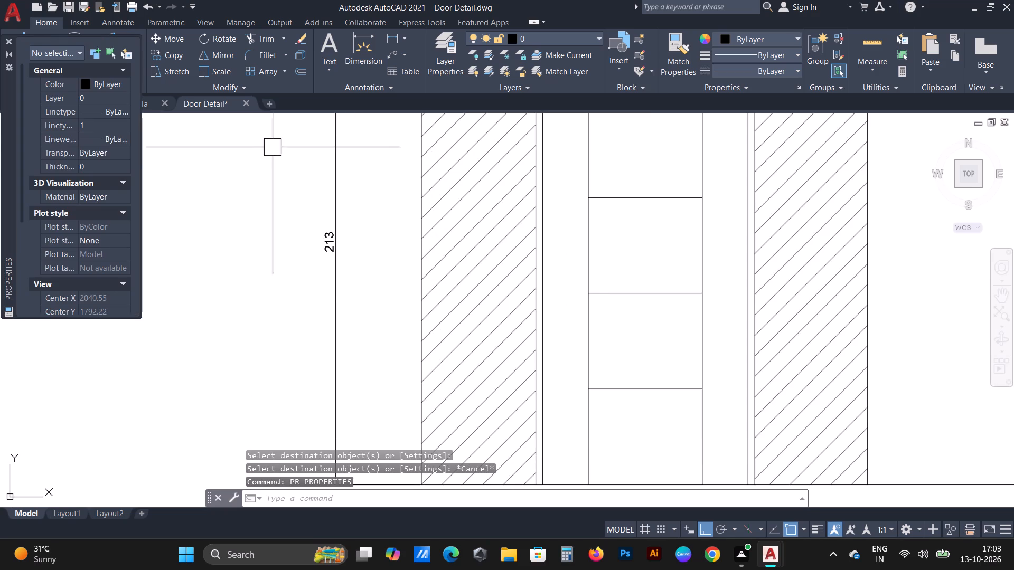
left_click_drag(392, 259, 386, 258)
left_click(237, 326)
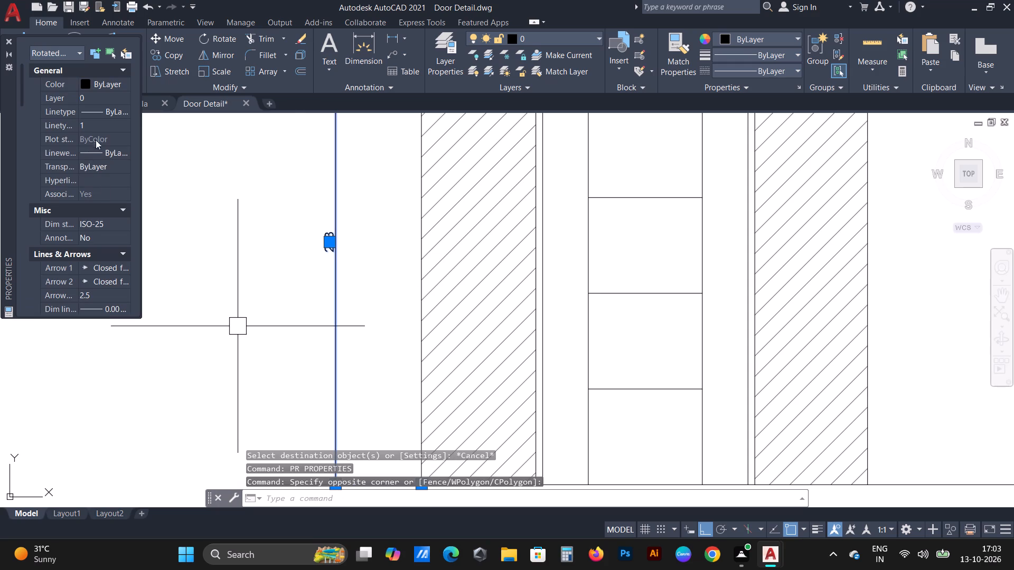
scroll(85, 224, "down", 1)
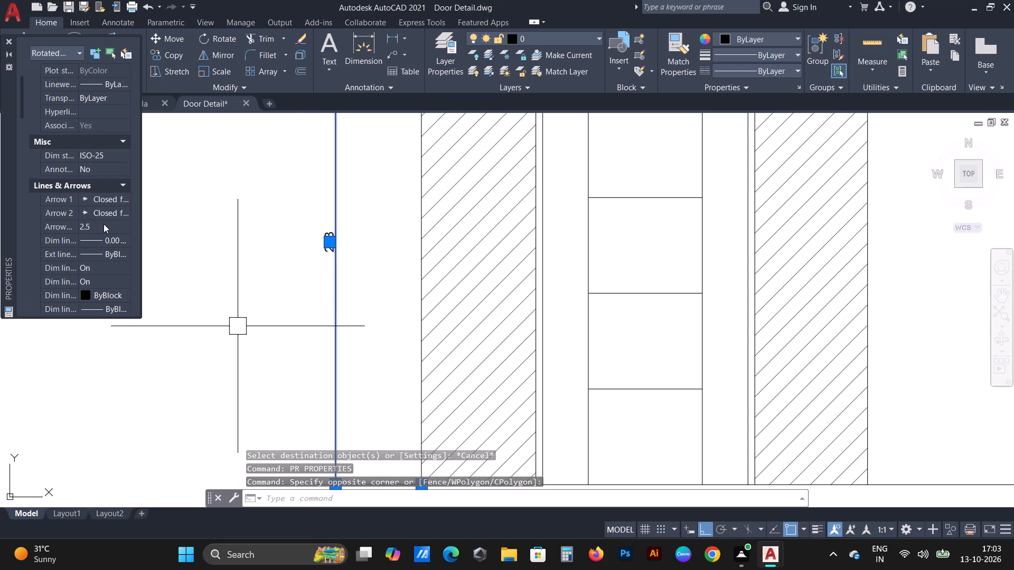
scroll(107, 223, "down", 2)
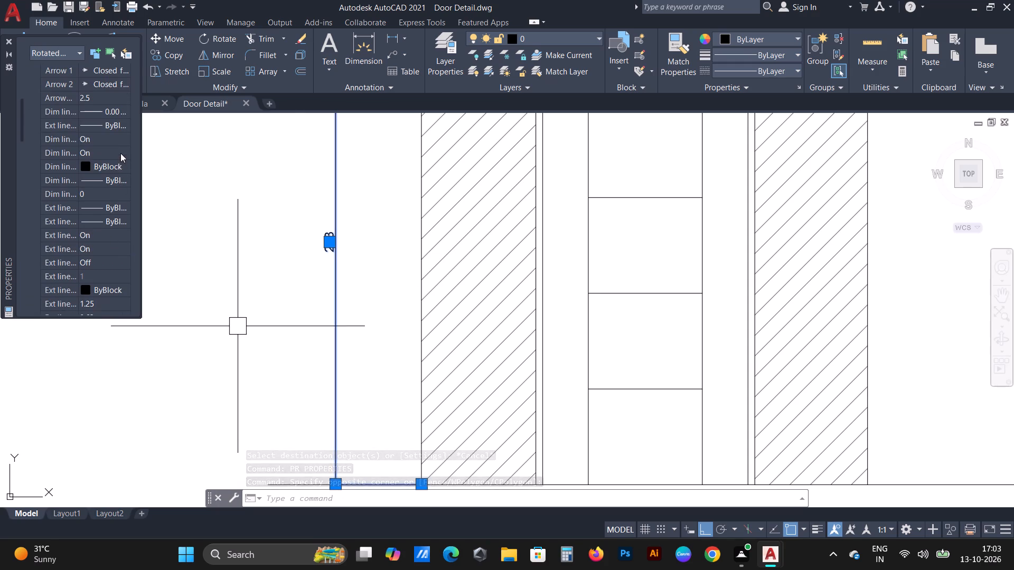
scroll(111, 135, "up", 1)
scroll(111, 135, "down", 2)
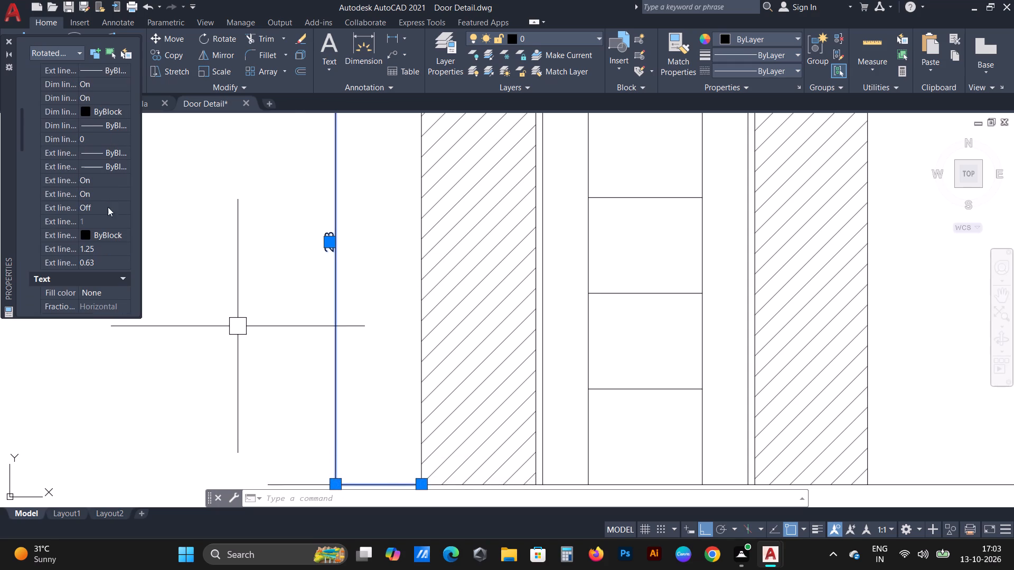
left_click(102, 220)
left_click(102, 220)
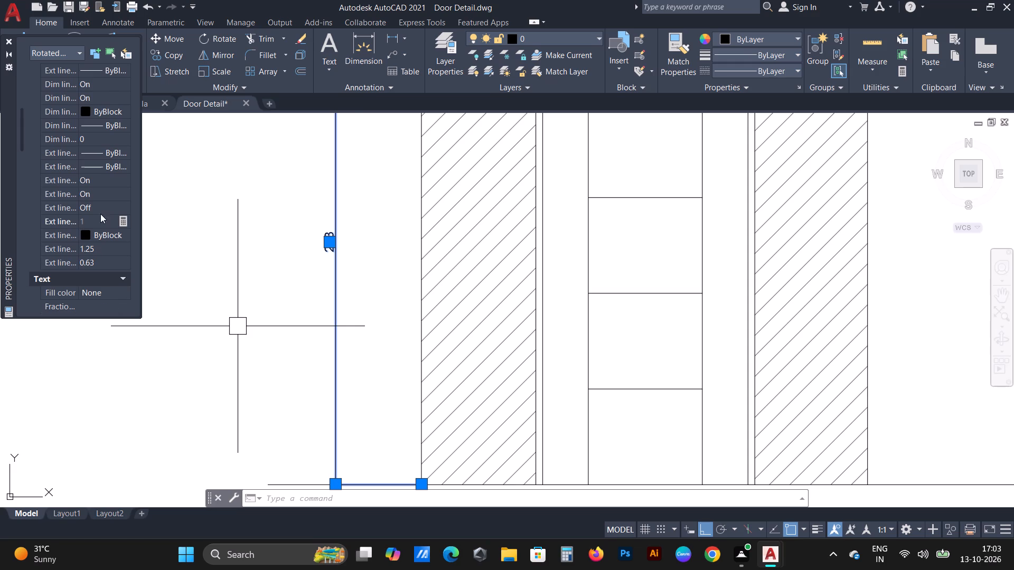
scroll(100, 214, "down", 2)
left_click(98, 195)
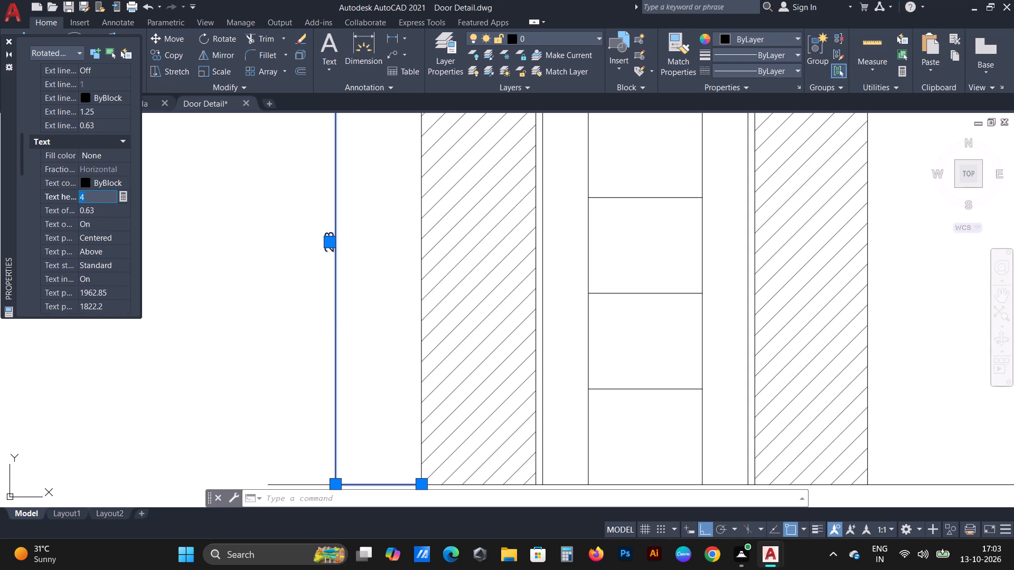
key("BackSpace")
key("6")
key("Return")
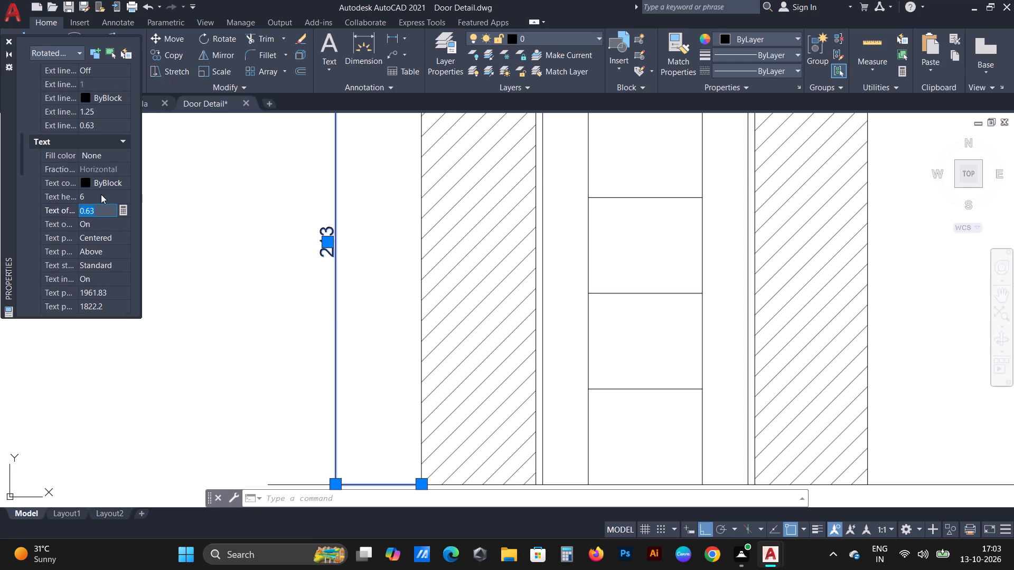
left_click(101, 194)
key("BackSpace")
key("8")
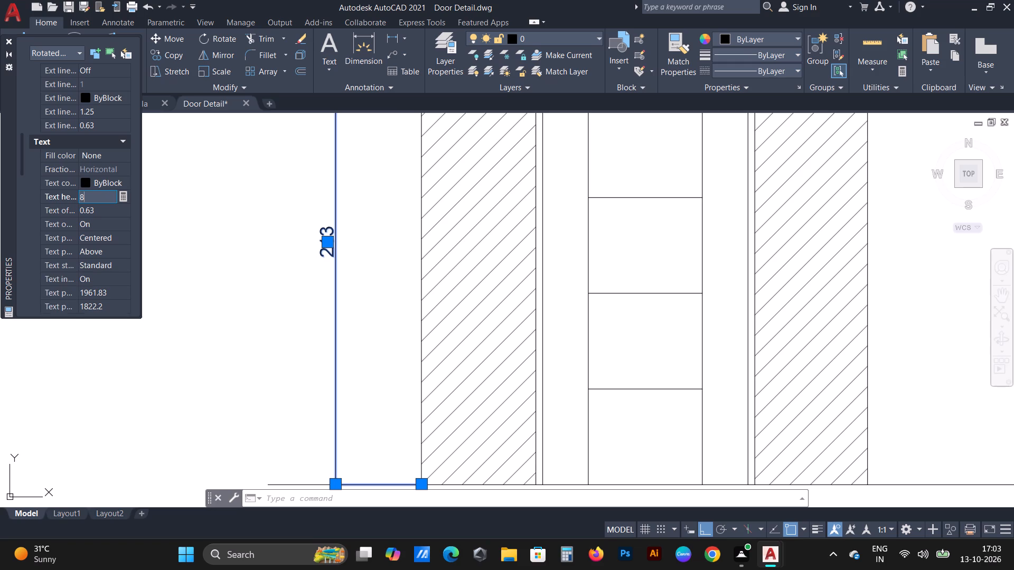
key("Return")
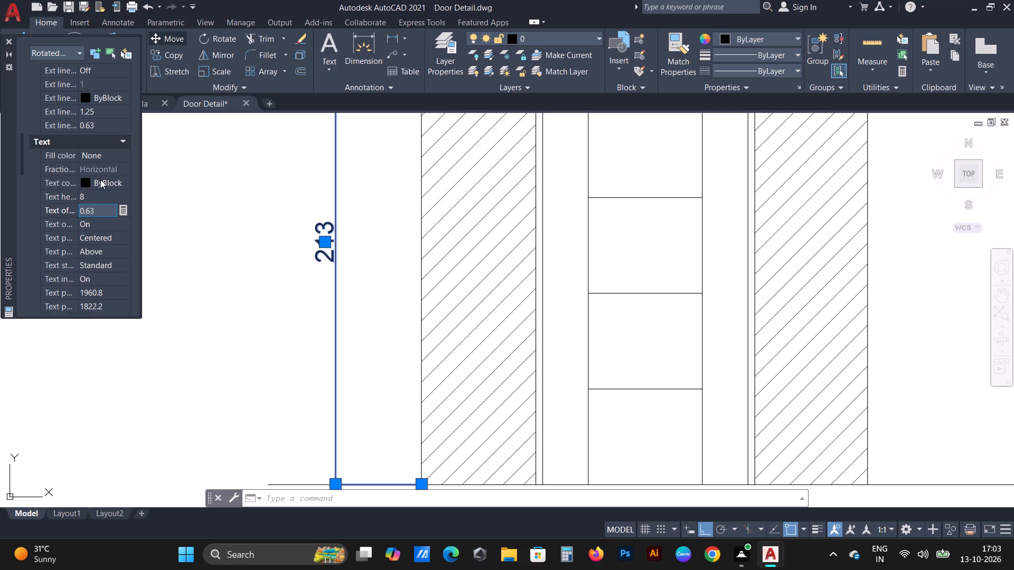
Set the arrow size of the elevation's height dimension to 5.
scroll(89, 169, "up", 4)
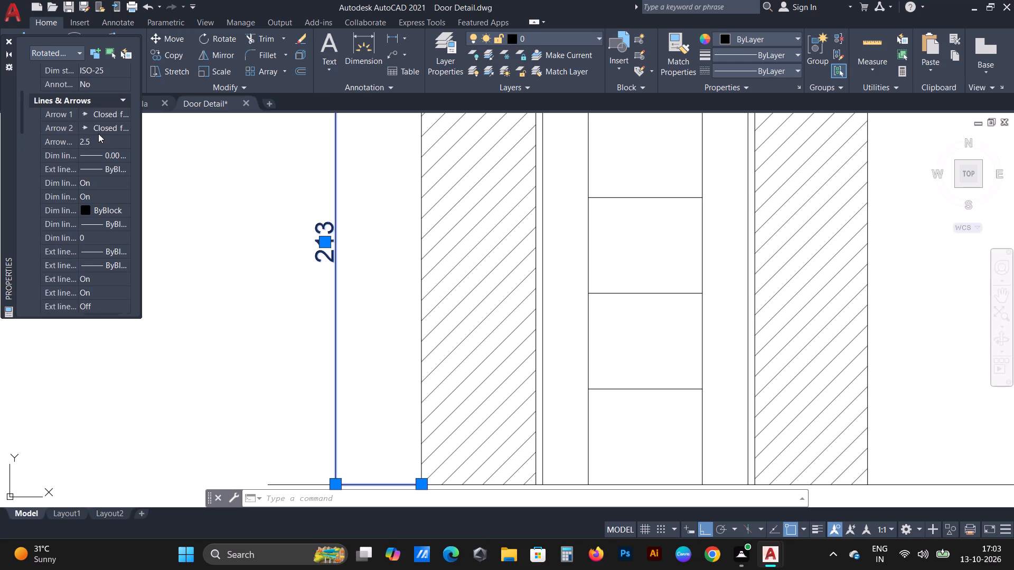
left_click(107, 141)
key("BackSpace")
key("5")
key("Return")
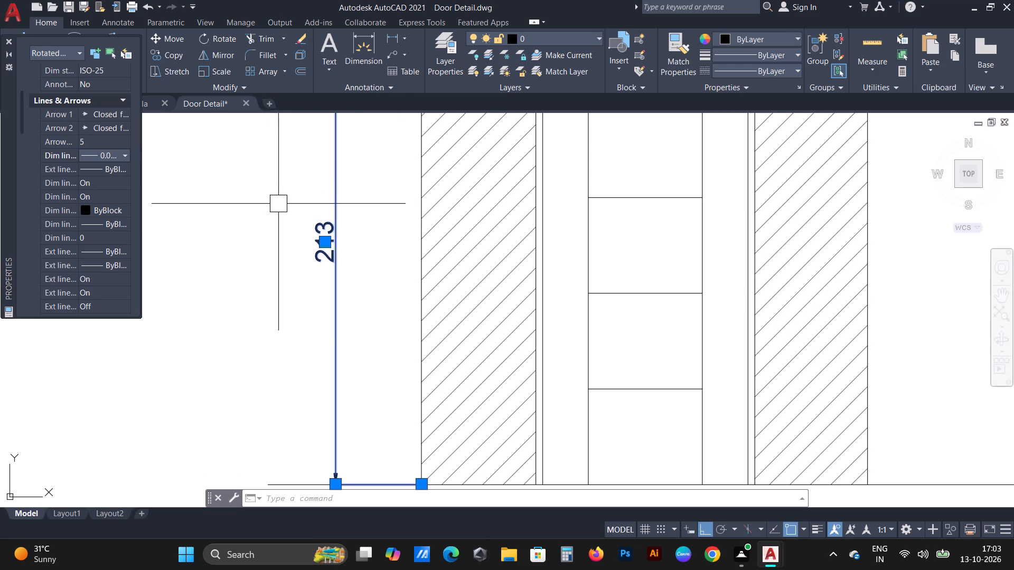
key("Escape")
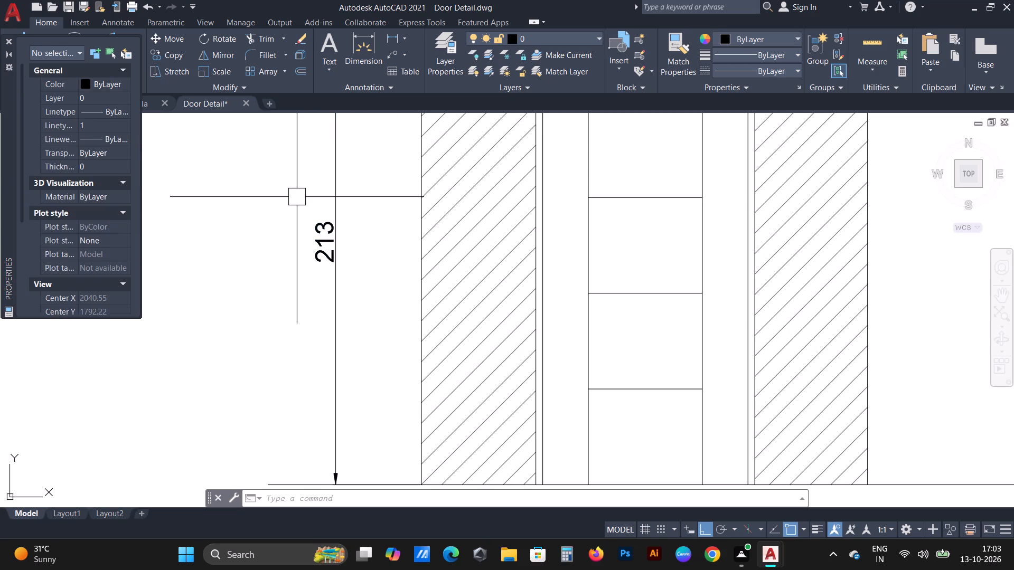
Dimension the door's width between the frame's inner edges on the elevation, placing the dimension just below the ground line.
scroll(766, 155, "down", 2)
scroll(594, 273, "down", 1)
middle_click_drag(656, 271, 569, 335)
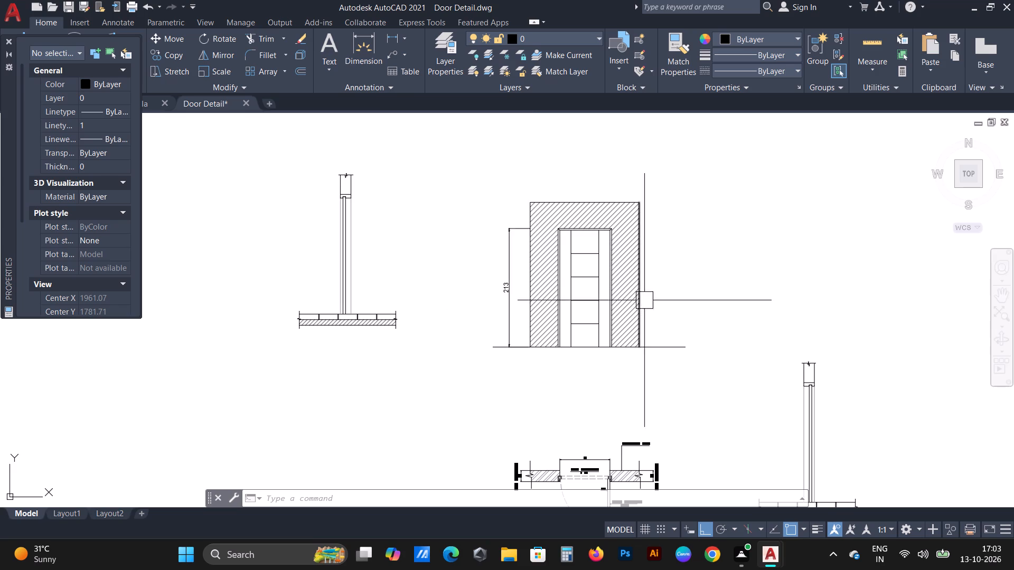
scroll(636, 300, "up", 1)
scroll(535, 398, "up", 1)
middle_click_drag(514, 378, 474, 346)
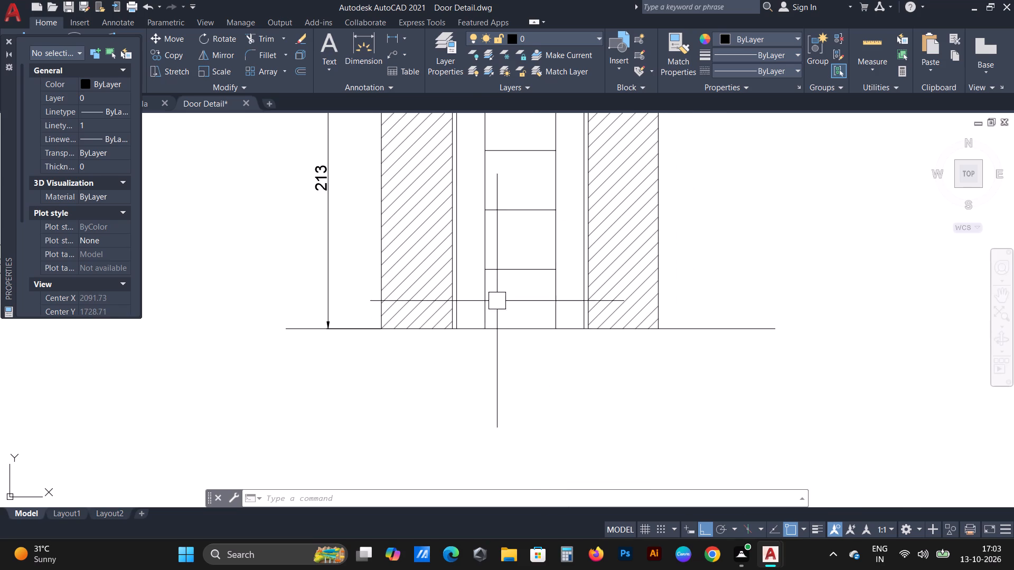
left_click(364, 42)
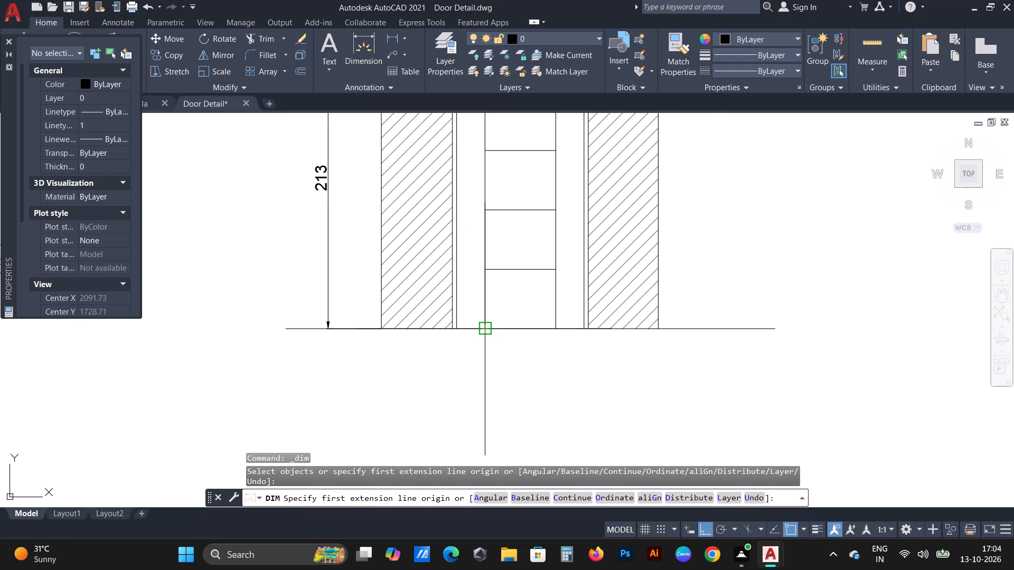
scroll(474, 341, "up", 3)
left_click_drag(398, 294, 429, 297)
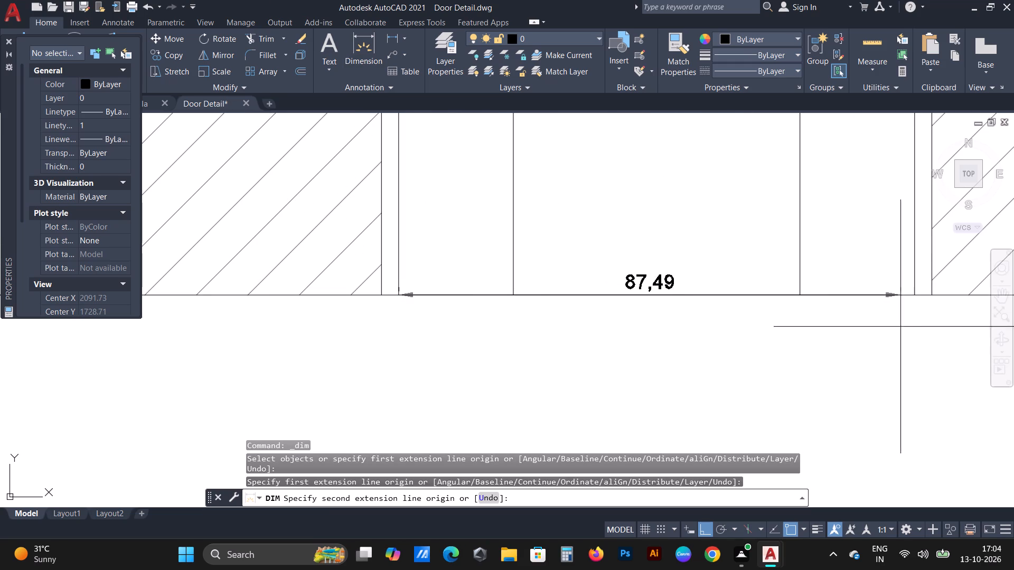
left_click(913, 293)
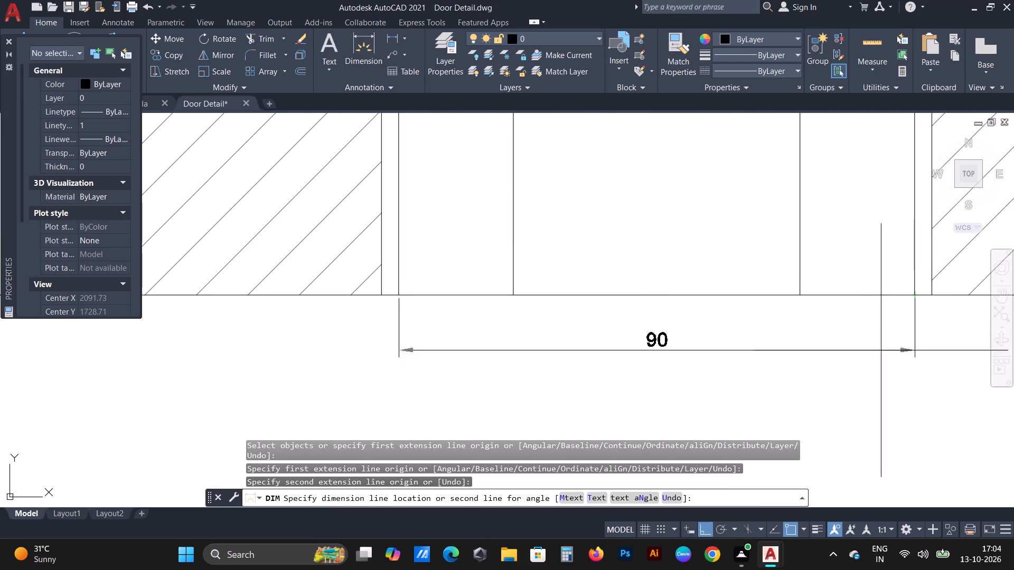
middle_click_drag(841, 334, 808, 167)
scroll(785, 250, "down", 2)
left_click(784, 258)
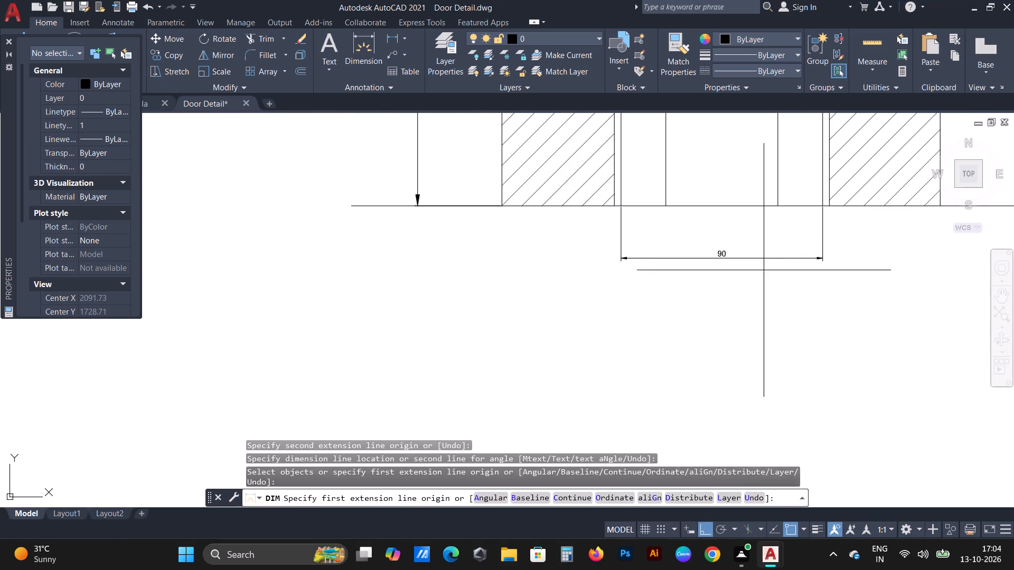
Match the elevation's new door-width dimension to the properties of its height dimension.
scroll(705, 297, "down", 2)
key("Escape")
scroll(585, 239, "up", 1)
type("MA")
key("space")
left_click(586, 231)
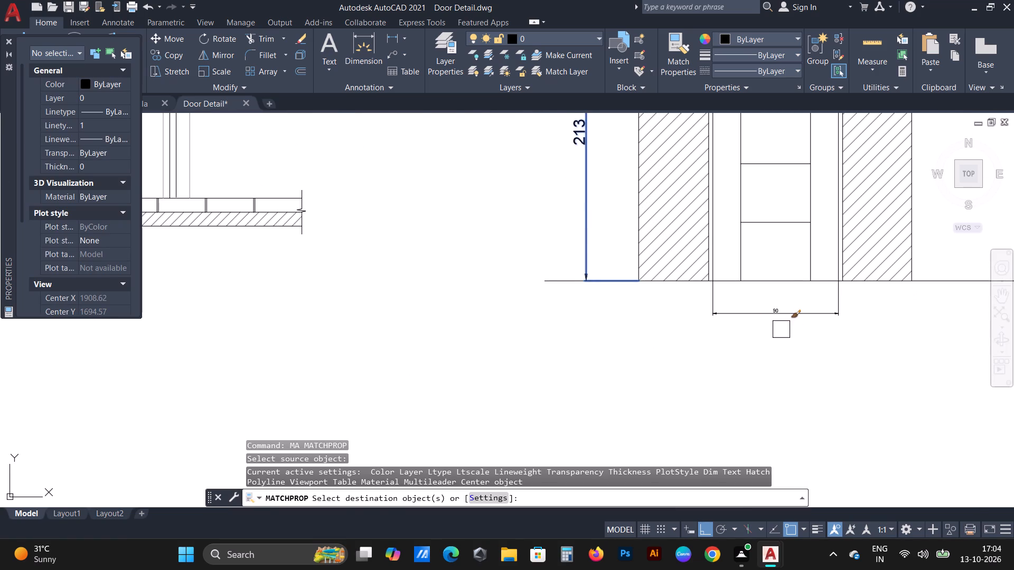
left_click(781, 320)
scroll(739, 311, "up", 1)
scroll(690, 351, "down", 2)
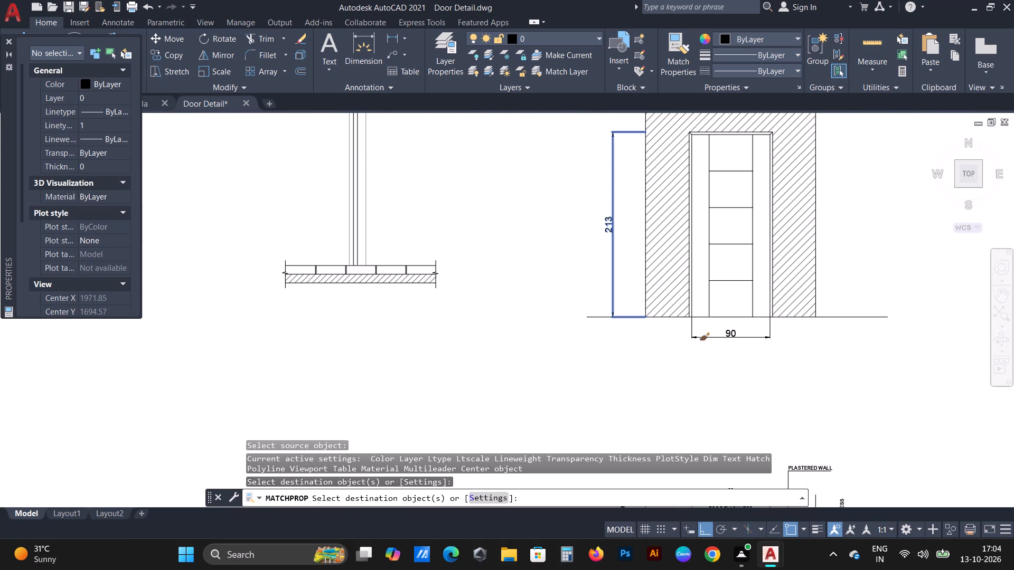
key("Escape")
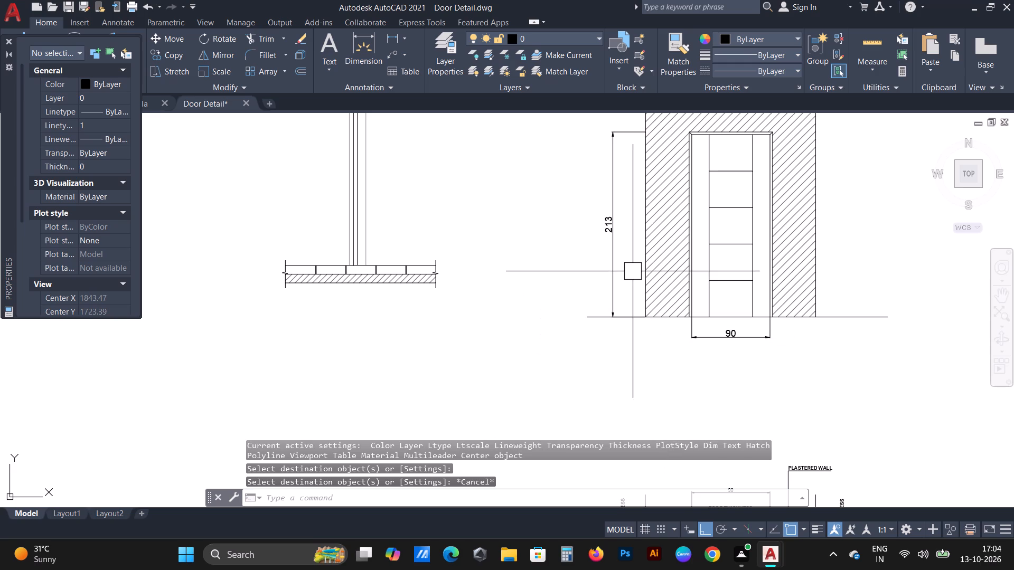
Examine the plan's dimensions and thickness labels as a reference for labelling the elevation.
scroll(596, 258, "down", 2)
scroll(713, 363, "up", 2)
scroll(576, 345, "up", 2)
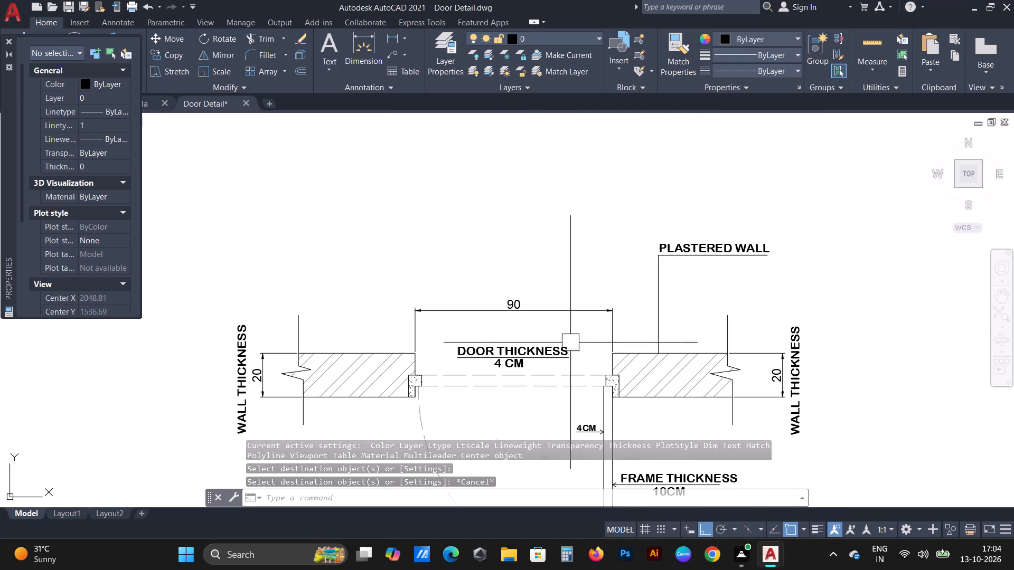
scroll(509, 353, "up", 1)
scroll(504, 316, "down", 3)
scroll(575, 383, "up", 2)
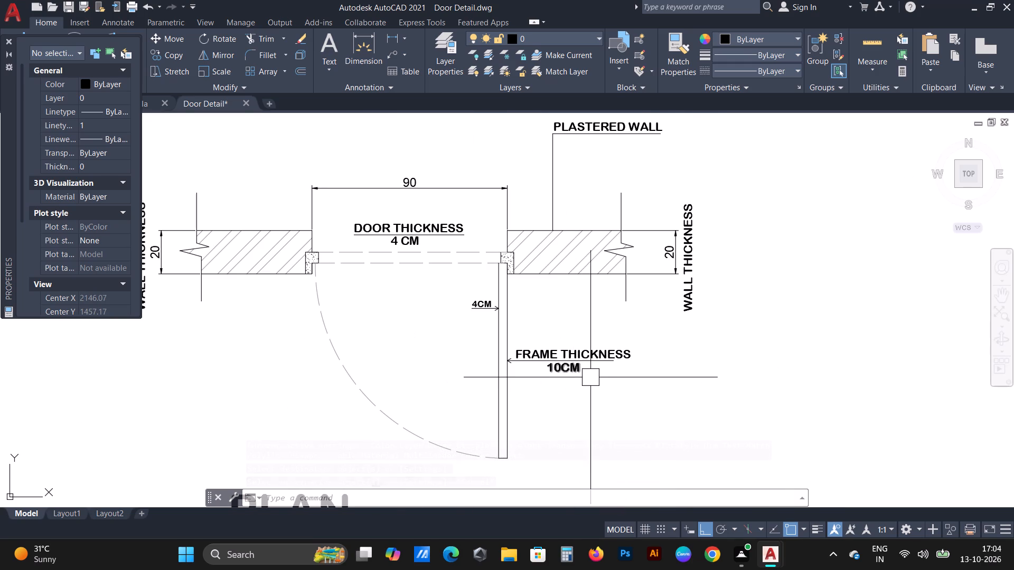
scroll(362, 236, "down", 2)
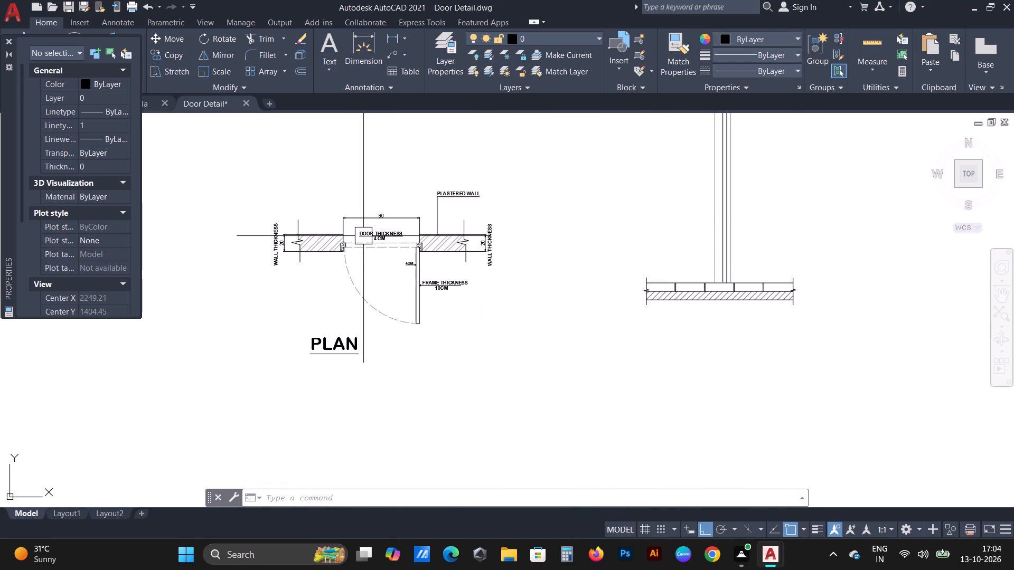
Copy the plan's PLASTERED WALL label and paste it beneath the elevation's door-width dimension.
scroll(368, 217, "up", 3)
scroll(383, 284, "up", 2)
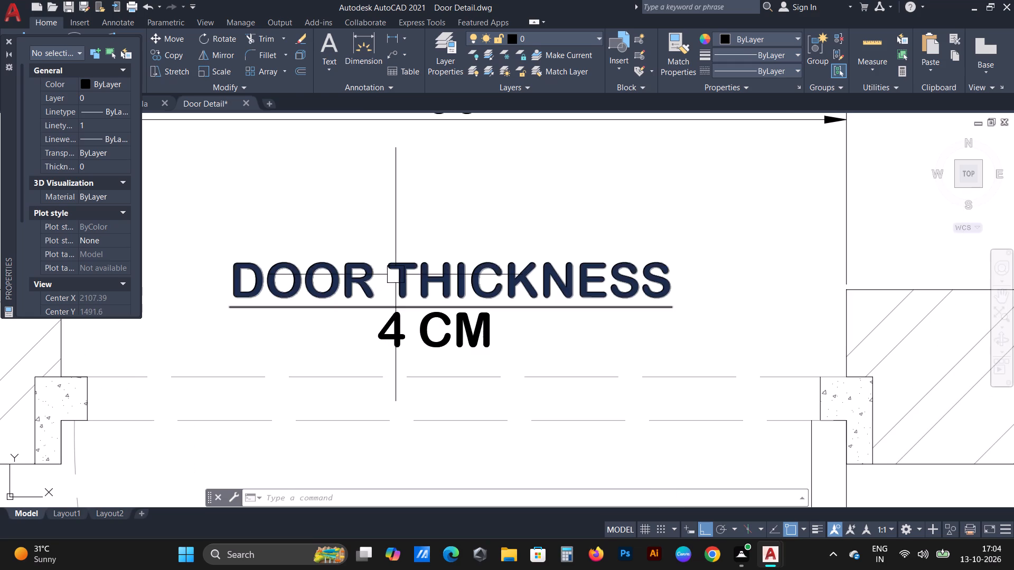
left_click(400, 270)
scroll(393, 277, "down", 2)
key("Escape")
scroll(391, 277, "down", 1)
scroll(571, 206, "up", 2)
left_click(588, 138)
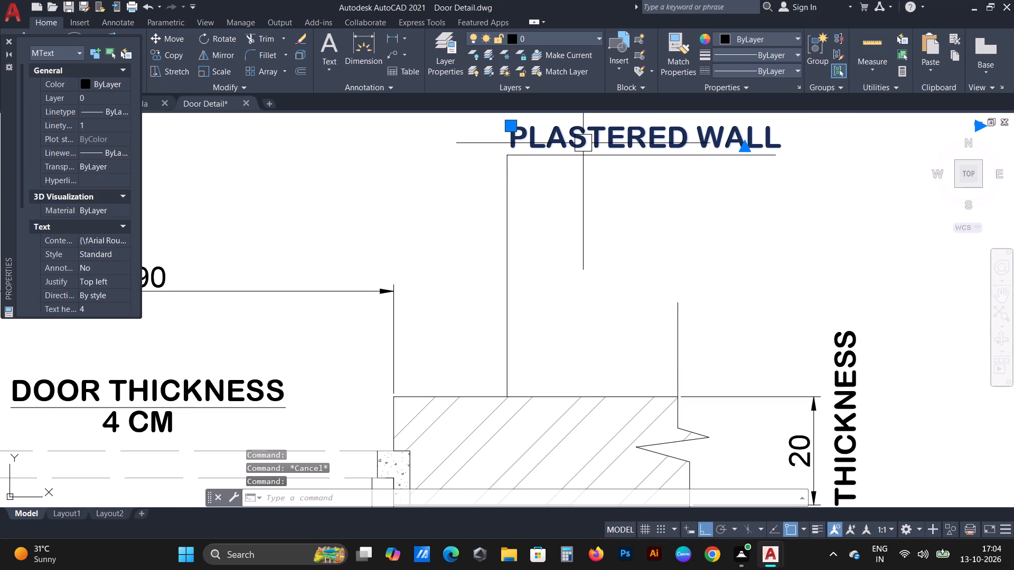
key("ctrl+c")
scroll(525, 228, "down", 7)
middle_click_drag(434, 169, 454, 256)
scroll(470, 236, "up", 3)
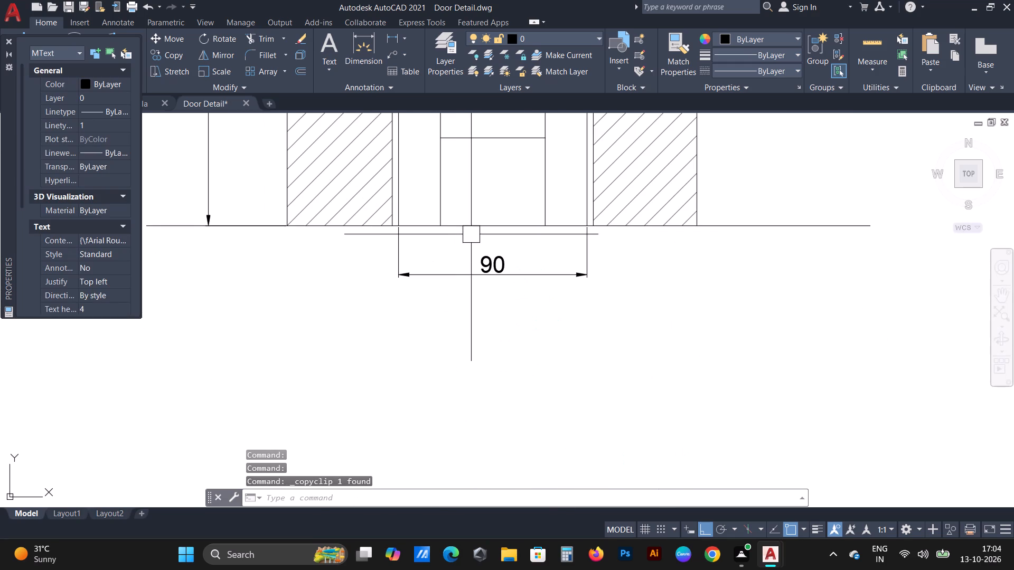
scroll(473, 227, "up", 1)
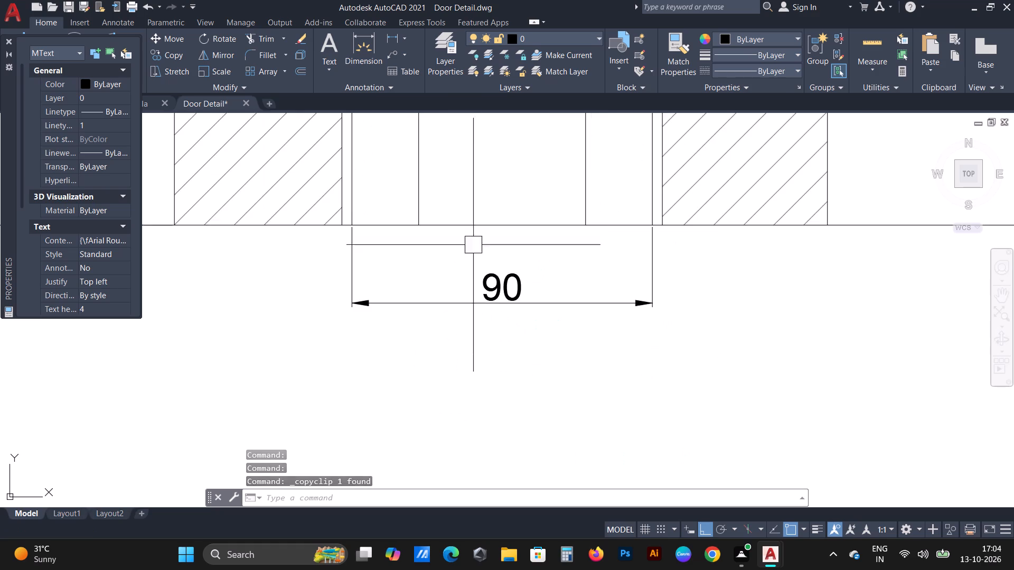
scroll(486, 344, "up", 2)
key("ctrl+v")
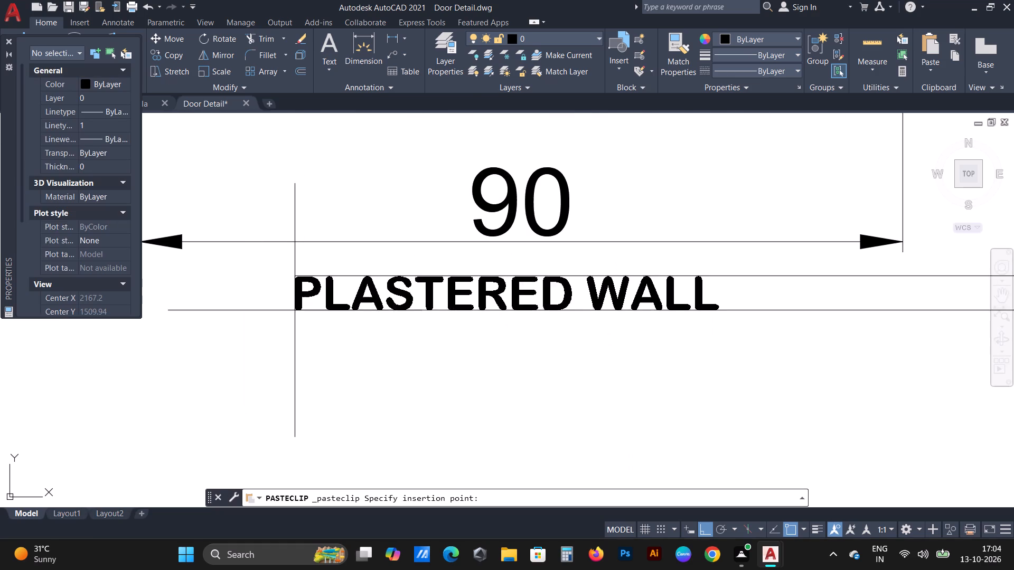
left_click(303, 292)
Place the pasted PLASTERED WALL label beneath the elevation's door-width dimension and change its text to DOOR WIDTH.
left_click(496, 300)
double_click(485, 283)
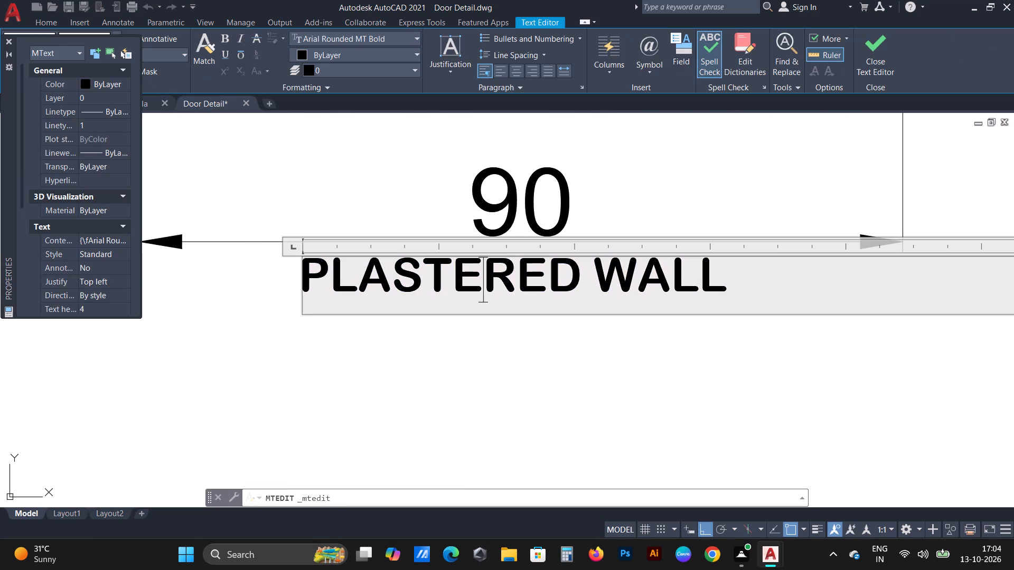
left_click_drag(748, 287, 305, 271)
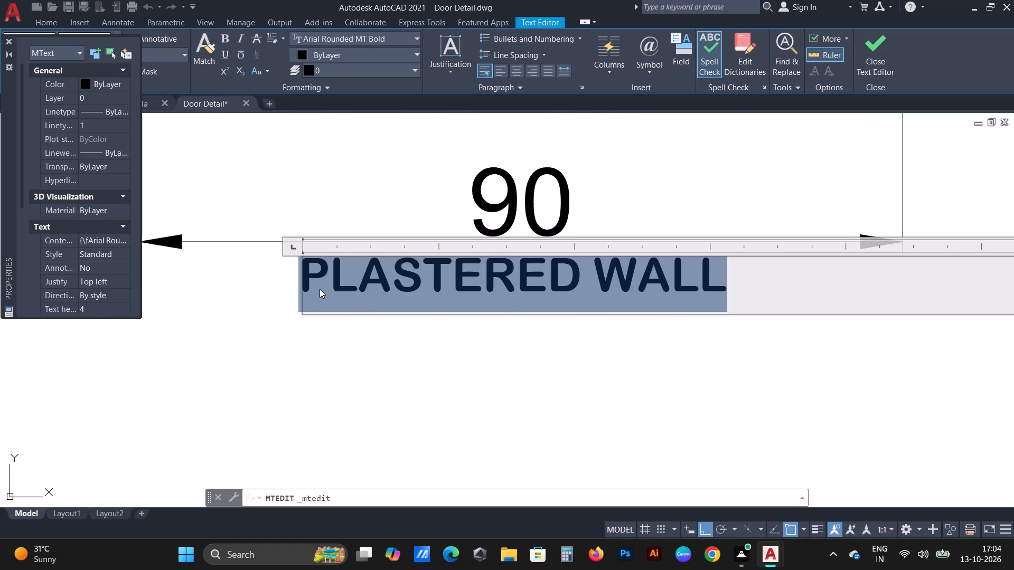
key("BackSpace")
type("DOR")
key("space")
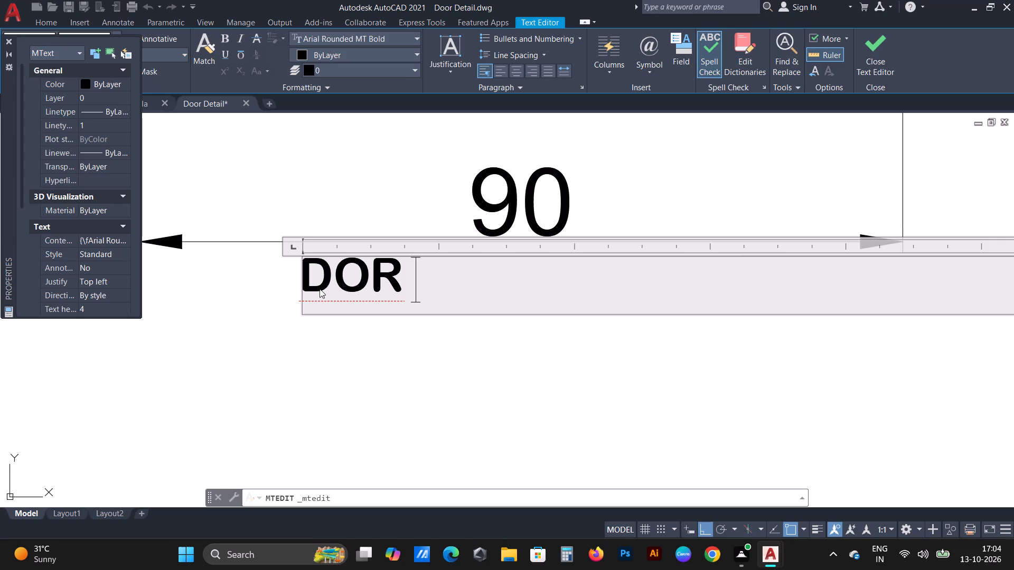
key("BackSpace")
key("BackSpace")
type("OR")
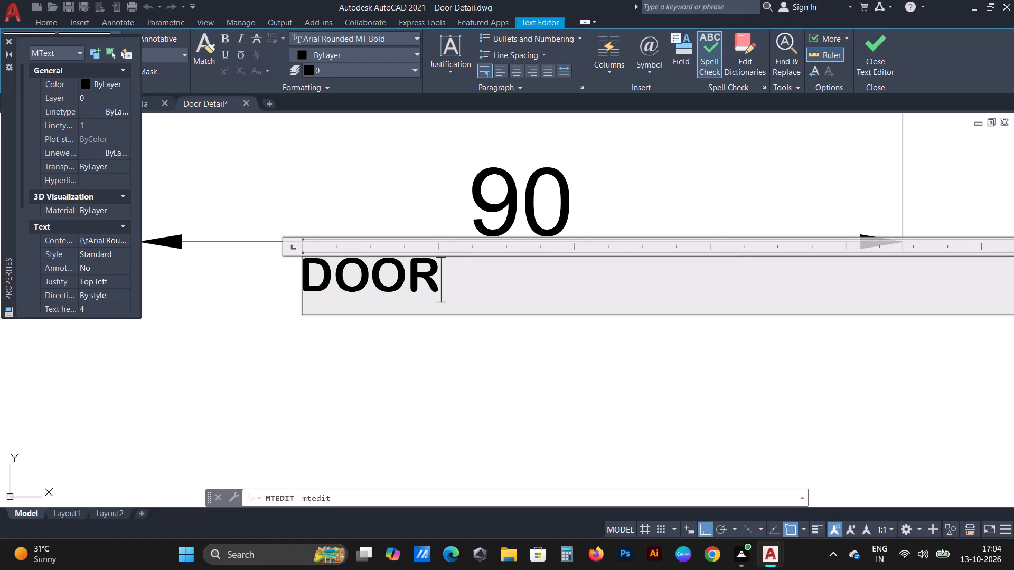
key("space")
type("WIDTH")
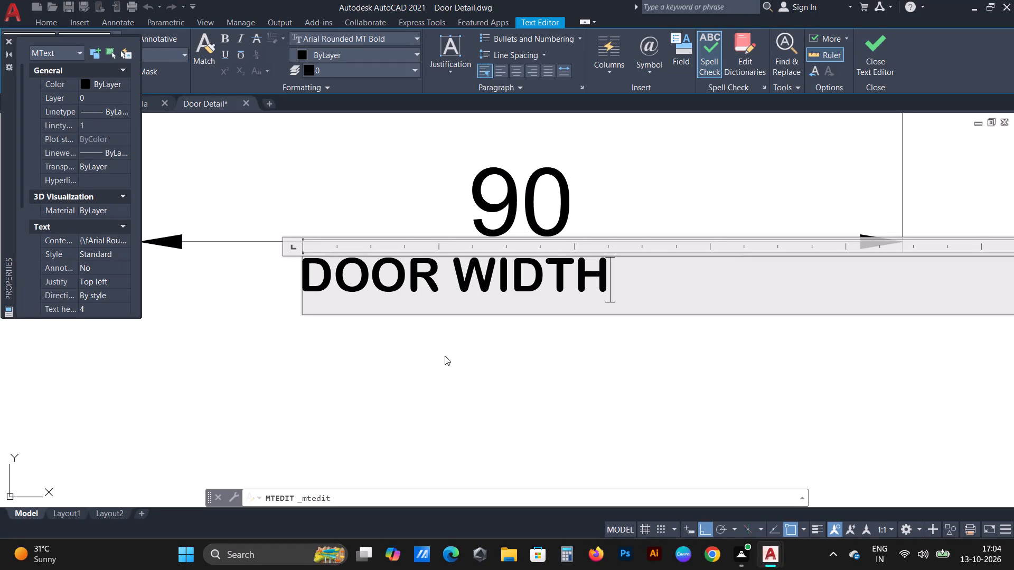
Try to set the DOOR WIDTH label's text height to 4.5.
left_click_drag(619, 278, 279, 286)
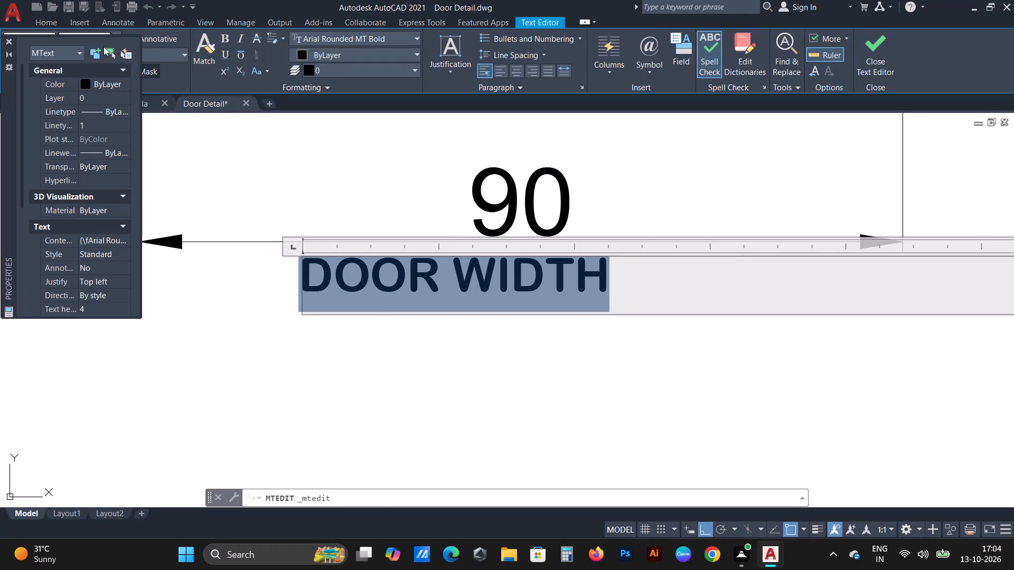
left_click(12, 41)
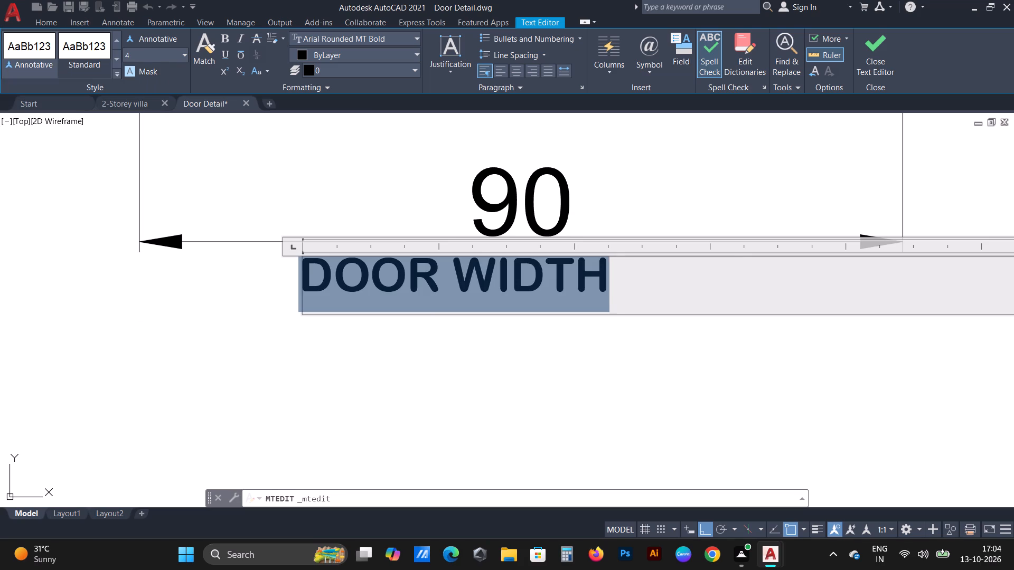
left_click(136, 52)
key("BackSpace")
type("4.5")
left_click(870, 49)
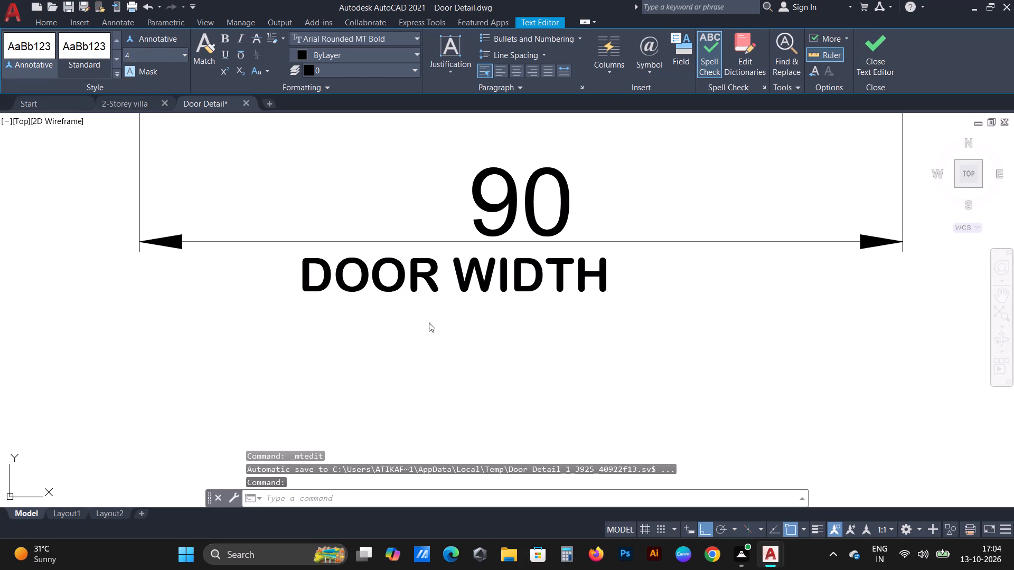
Set the DOOR WIDTH label's text height to 5.
double_click(421, 291)
double_click(548, 275)
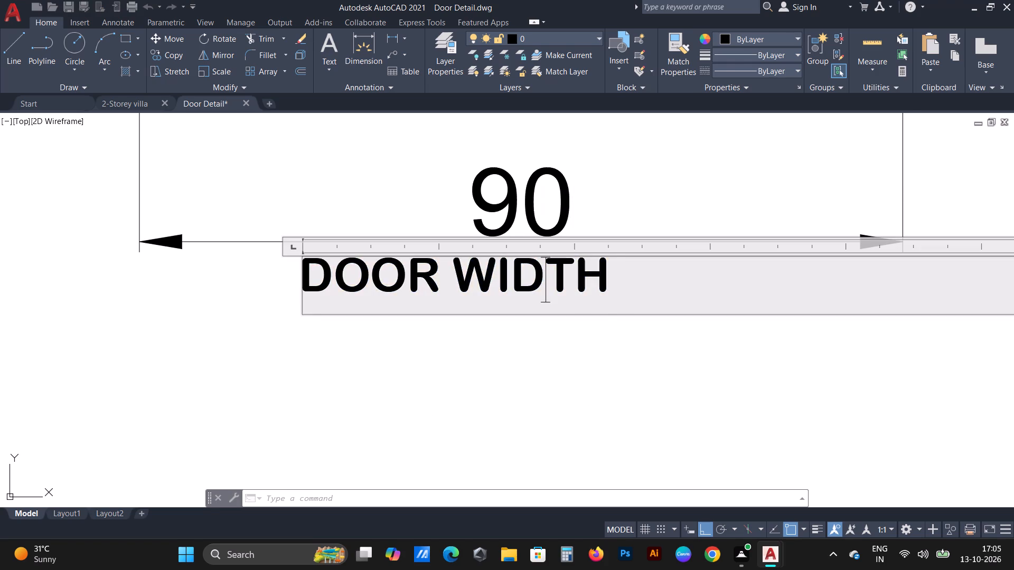
left_click_drag(640, 281, 271, 278)
left_click(143, 60)
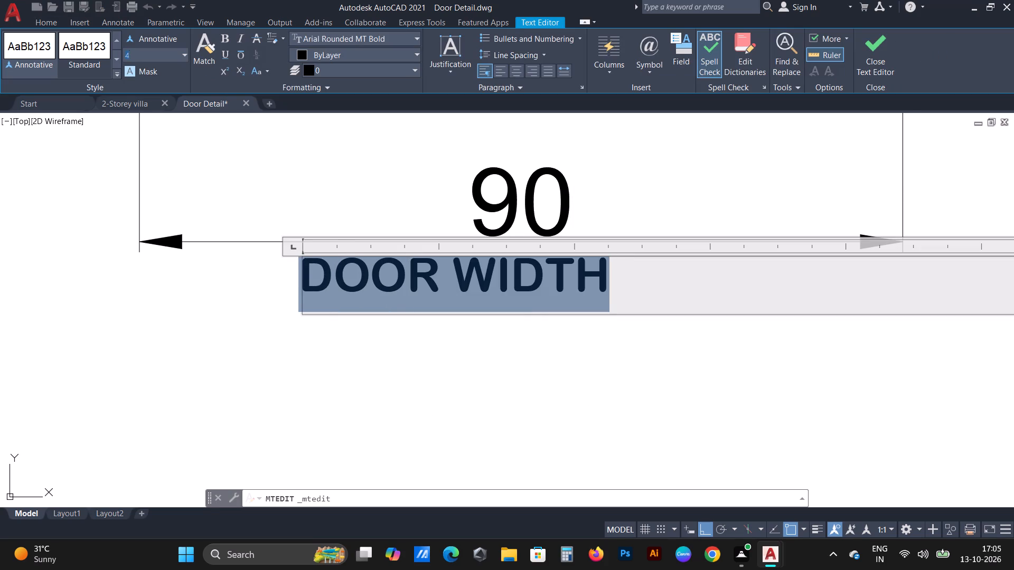
left_click(149, 59)
key("BackSpace")
key("5")
key("Return")
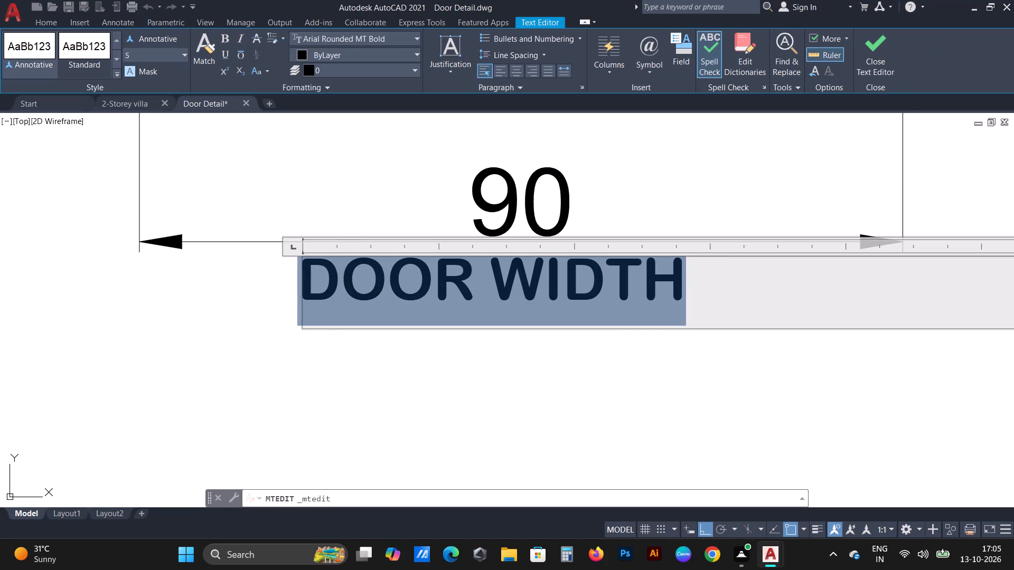
left_click(869, 47)
Move the DOOR WIDTH label so it is centred beneath the elevation's 90 dimension.
scroll(214, 464, "down", 2)
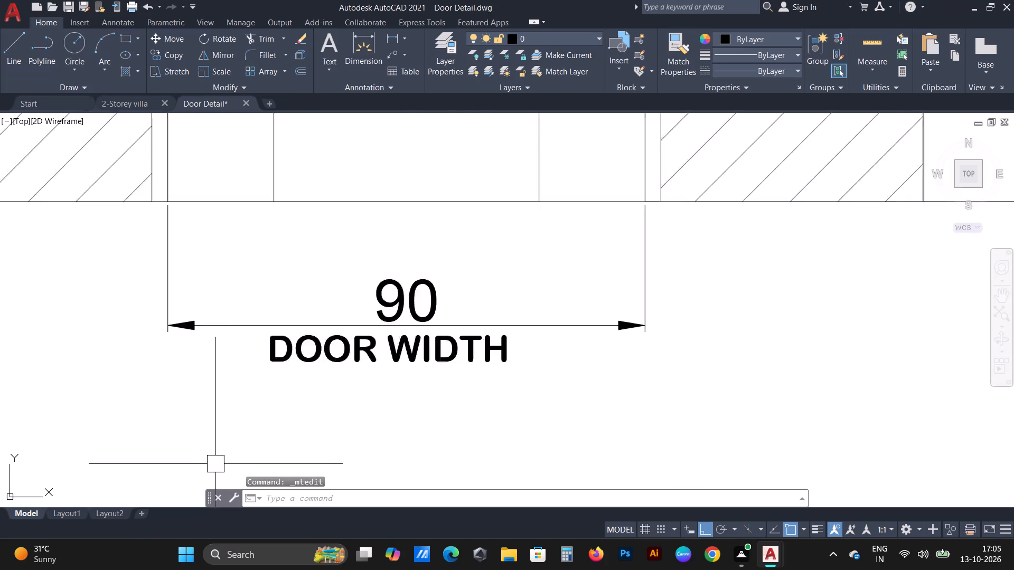
scroll(215, 464, "down", 1)
scroll(250, 439, "up", 2)
left_click(319, 376)
key("m")
key("space")
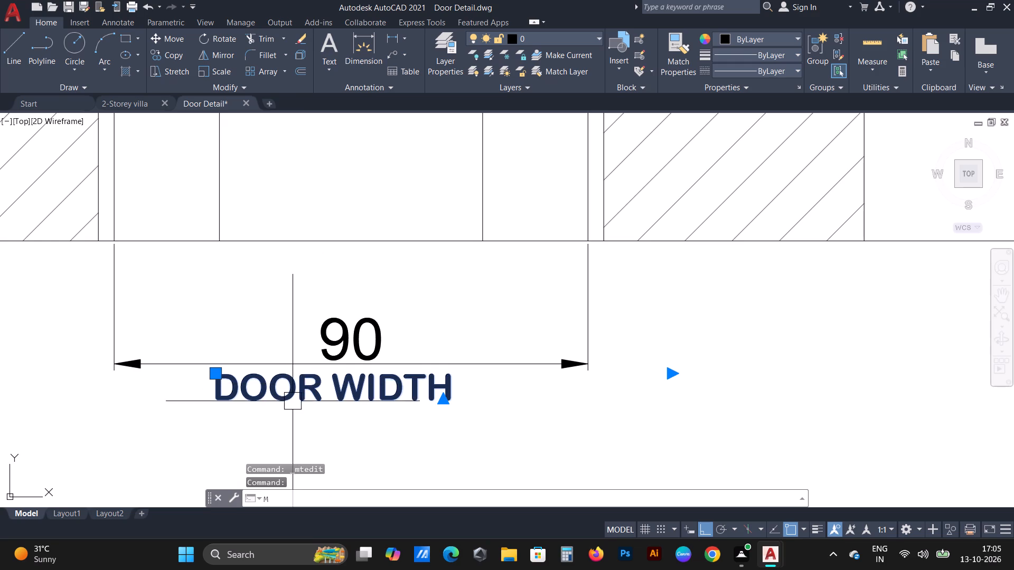
left_click(395, 430)
left_click(413, 423)
Copy the underlined PLAN title straight up into the space below the elevation's door-width dimension.
scroll(419, 331, "down", 3)
middle_click_drag(532, 273, 527, 327)
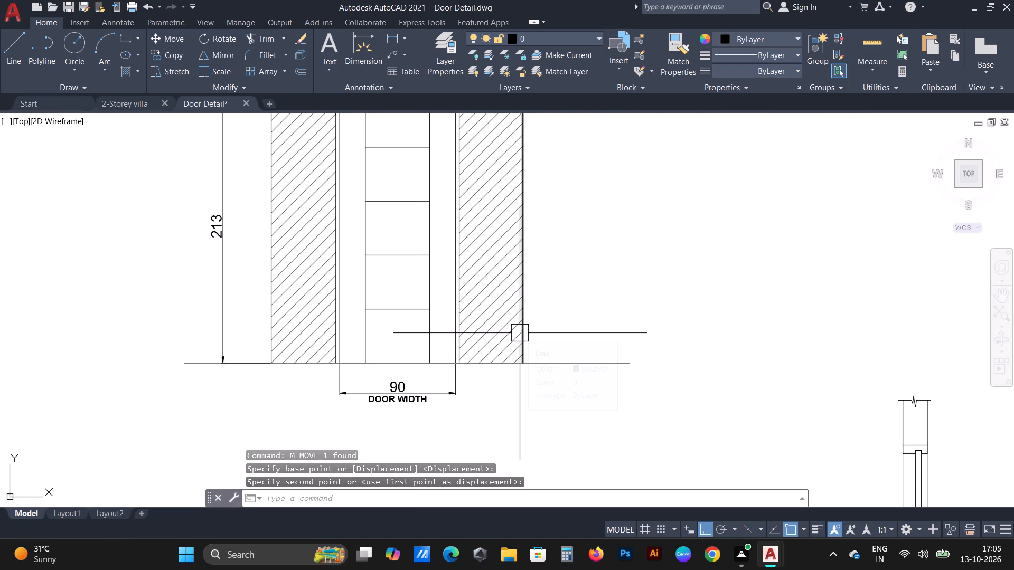
scroll(518, 316, "down", 2)
scroll(558, 283, "down", 1)
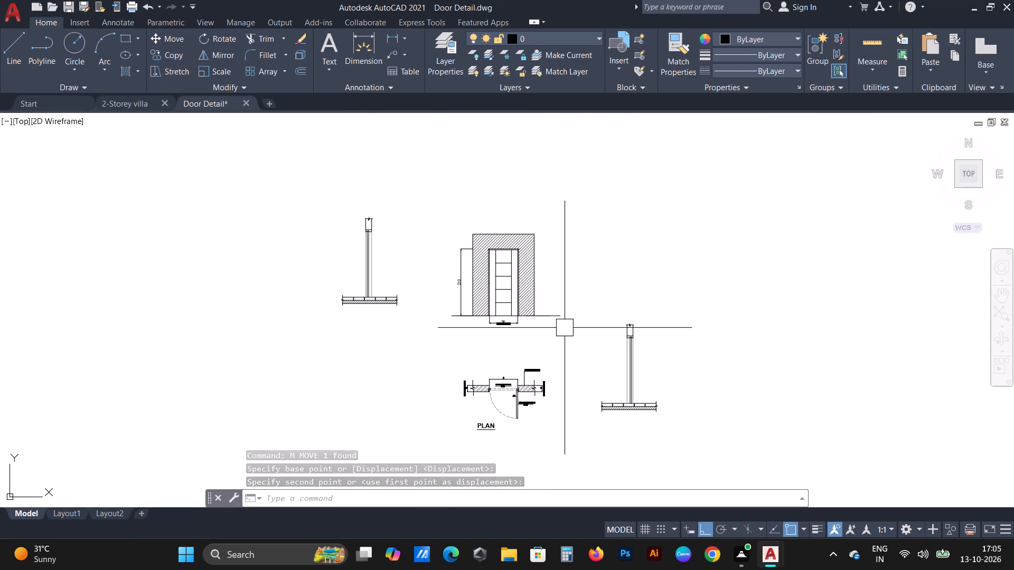
scroll(564, 335, "up", 2)
middle_click_drag(563, 335, 530, 267)
scroll(530, 267, "down", 2)
scroll(512, 375, "up", 1)
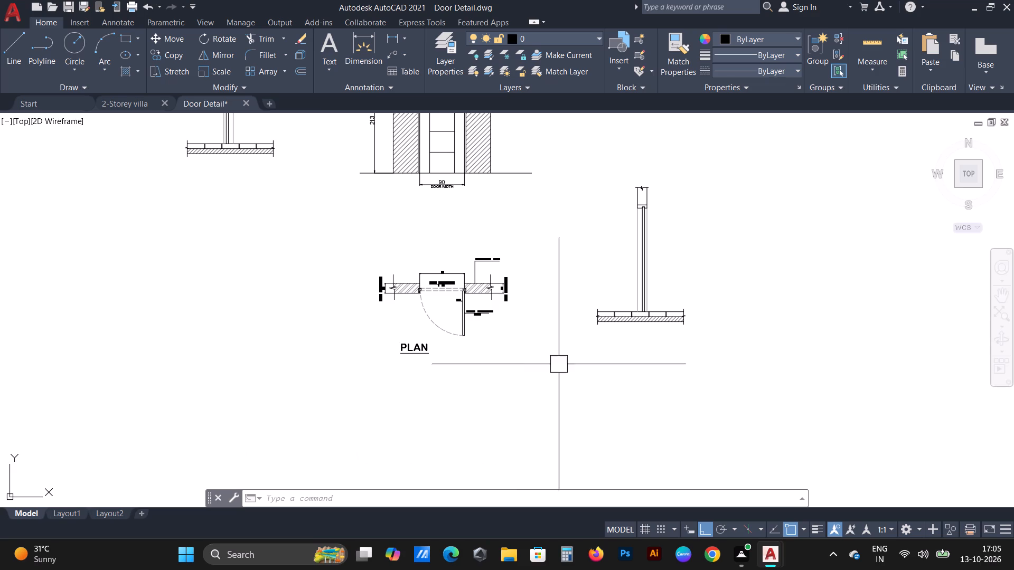
middle_click_drag(556, 300, 512, 359)
scroll(512, 359, "down", 1)
scroll(523, 343, "up", 1)
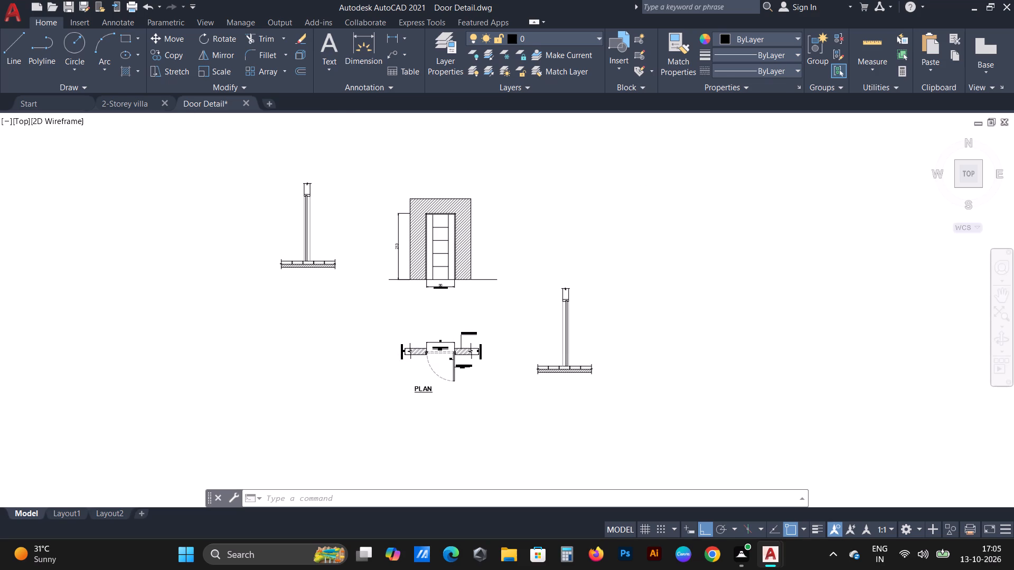
scroll(307, 455, "up", 2)
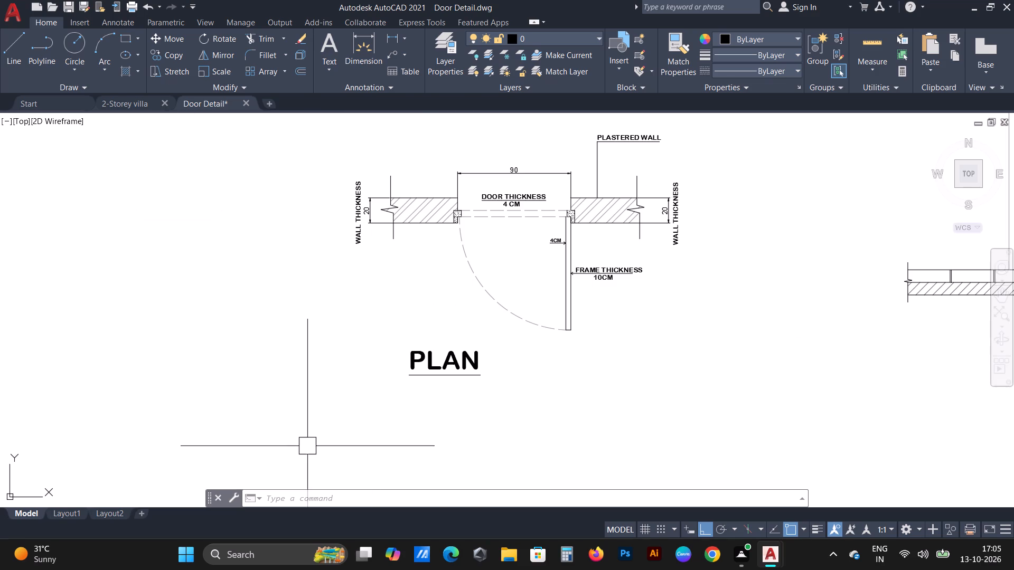
left_click(442, 391)
left_click(364, 343)
right_click(203, 353)
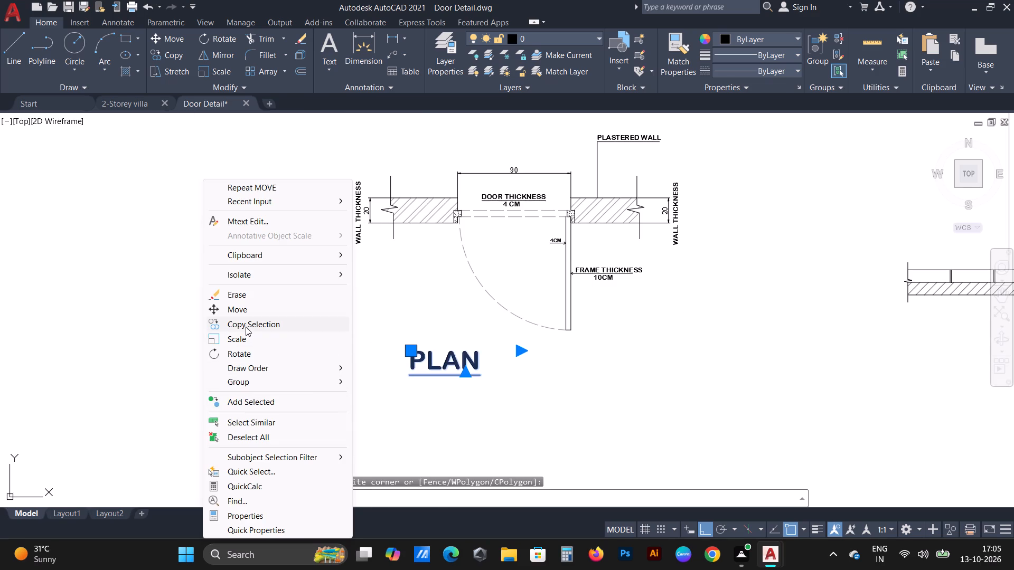
left_click(246, 326)
left_click_drag(300, 445, 301, 433)
scroll(279, 268, "down", 1)
middle_click_drag(336, 150, 317, 396)
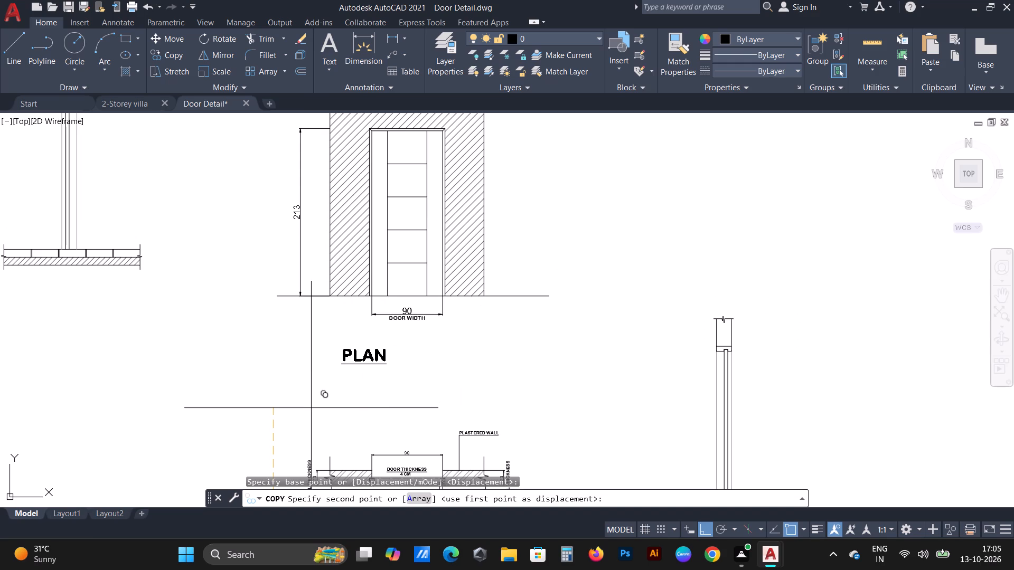
left_click(311, 408)
key("Escape")
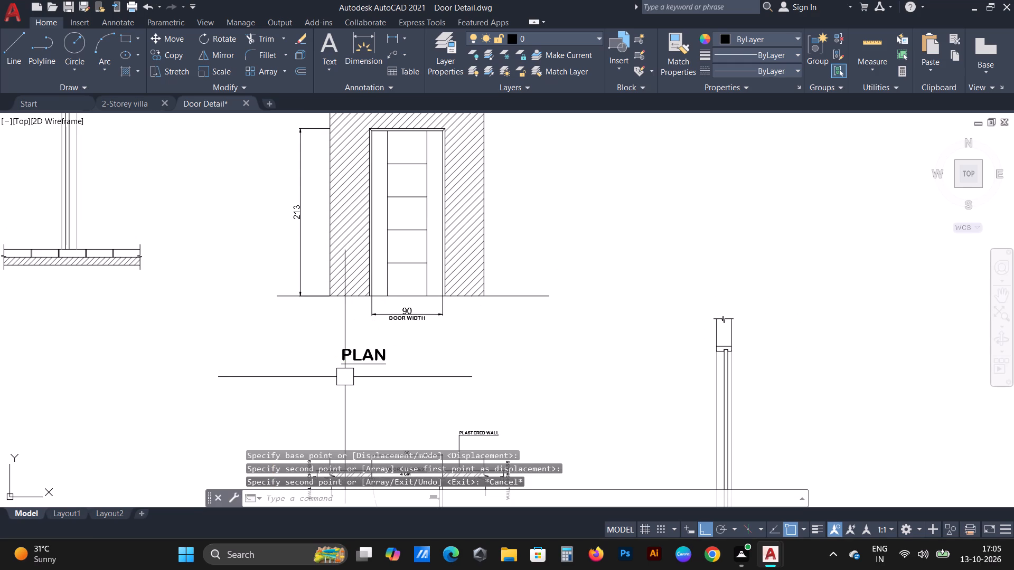
Change the copied title's text below the elevation to ELEVATION.
scroll(363, 377, "up", 4)
triple_click(357, 323)
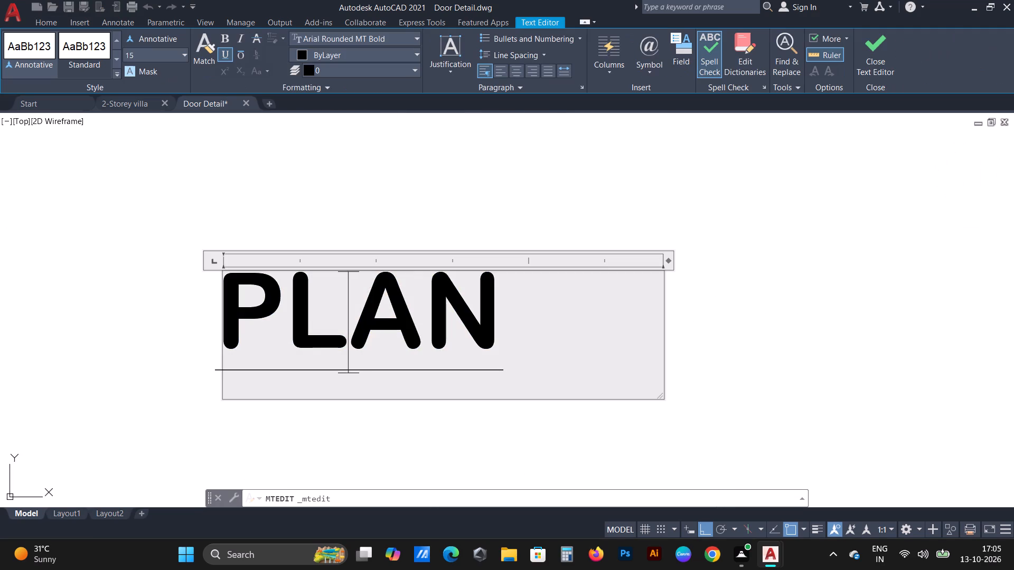
left_click_drag(502, 308, 126, 309)
key("BackSpace")
type("ELE")
type("VAT")
type("ION")
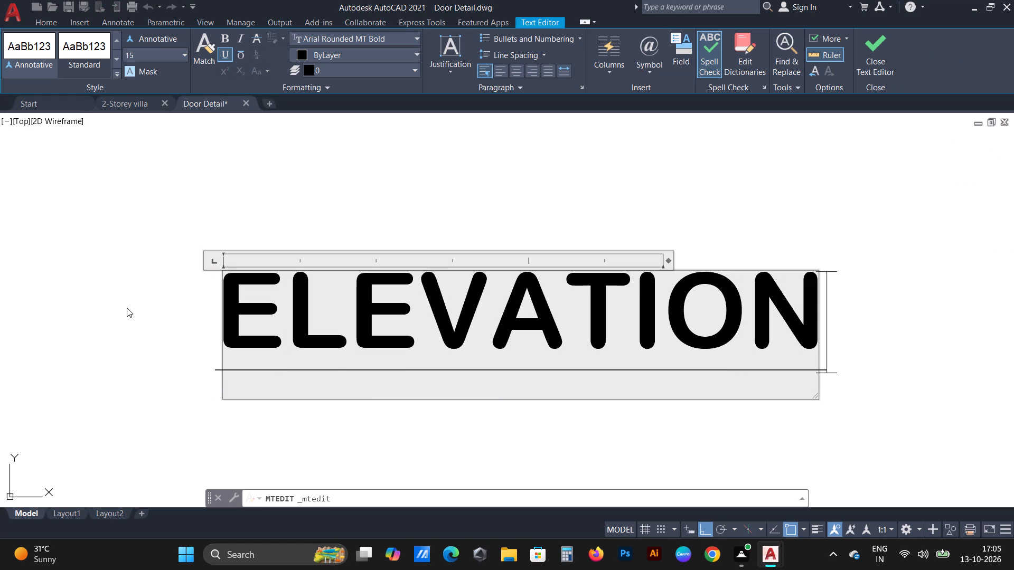
left_click(861, 49)
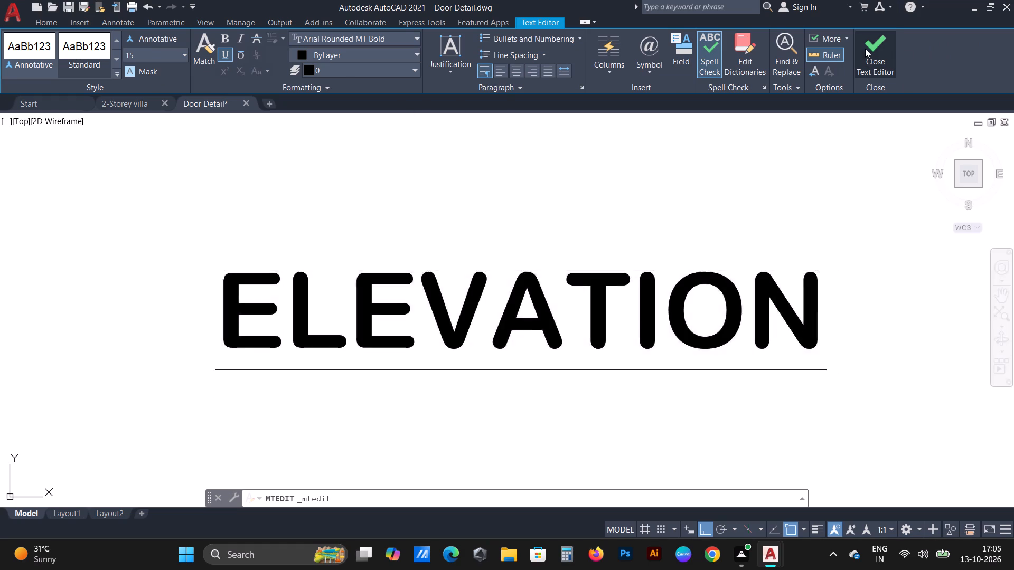
Move the ELEVATION title left and slightly up below the elevation, roughly in line with the PLAN title.
scroll(549, 131, "down", 2)
scroll(345, 209, "down", 2)
middle_click_drag(461, 208, 485, 283)
scroll(481, 289, "up", 1)
left_click(419, 293)
type("M")
key("space")
left_click(315, 338)
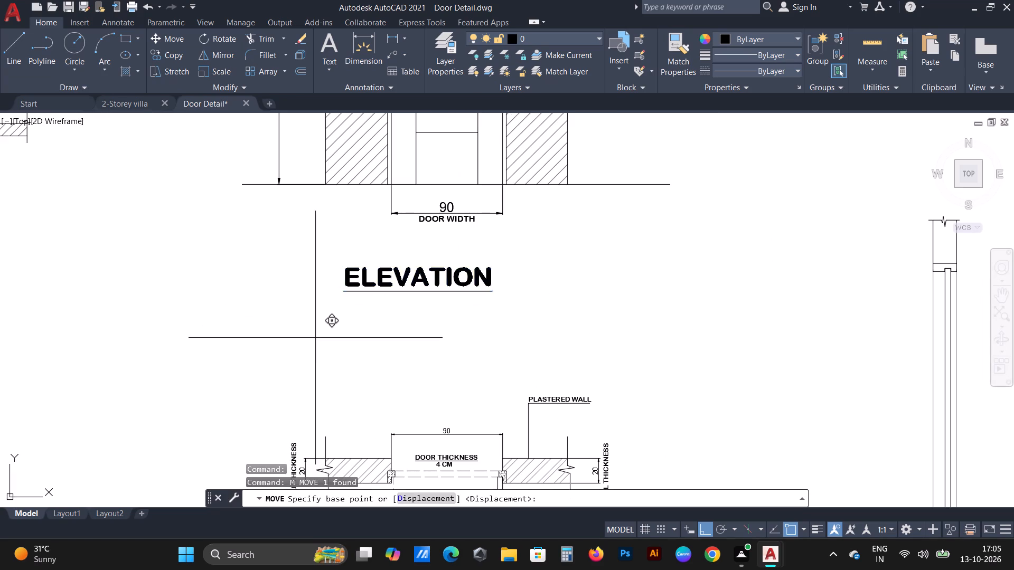
left_click(270, 345)
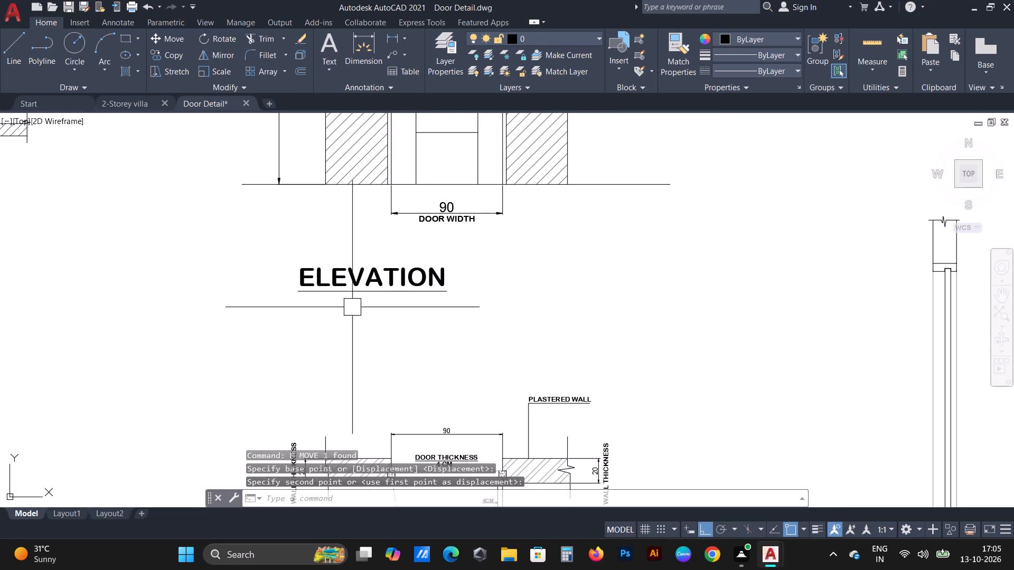
left_click(352, 307)
left_click(325, 267)
type("M")
key("space")
left_click(672, 326)
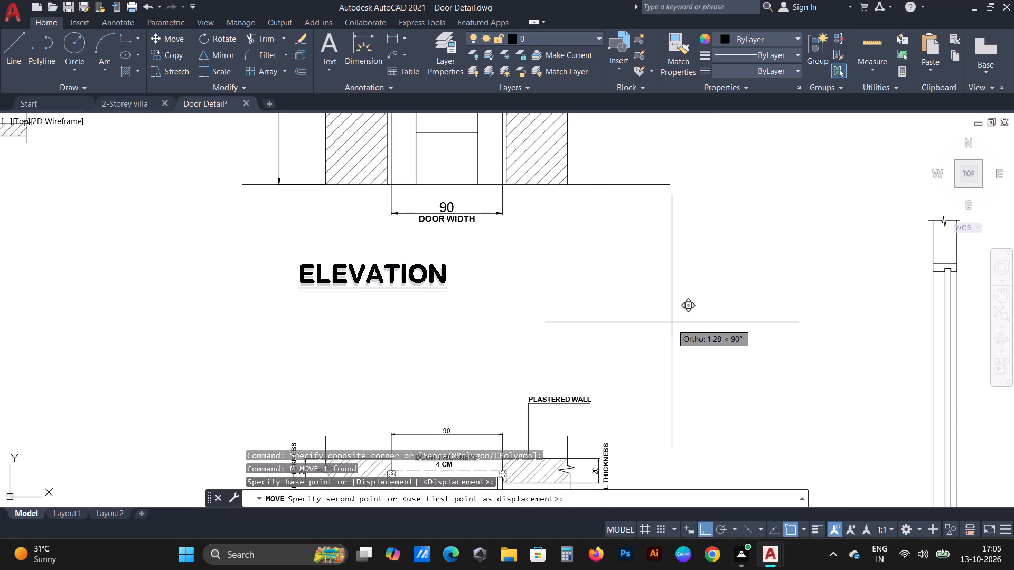
left_click(672, 322)
Examine the overall arrangement of the views and the upper part of the door section beside the plan.
scroll(533, 290, "down", 2)
middle_click_drag(594, 260, 502, 279)
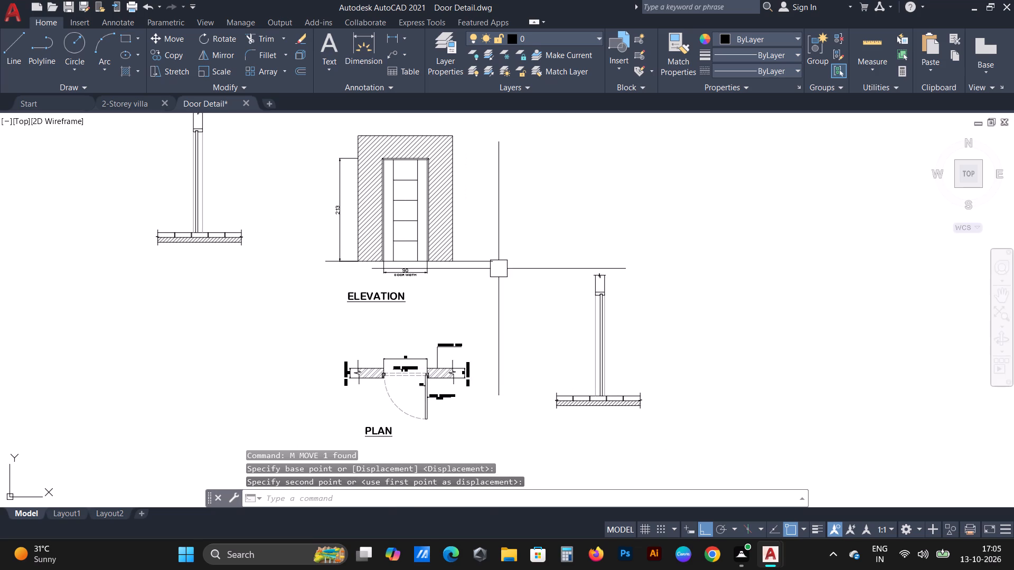
middle_click_drag(436, 357, 400, 311)
scroll(396, 295, "down", 1)
scroll(368, 249, "up", 1)
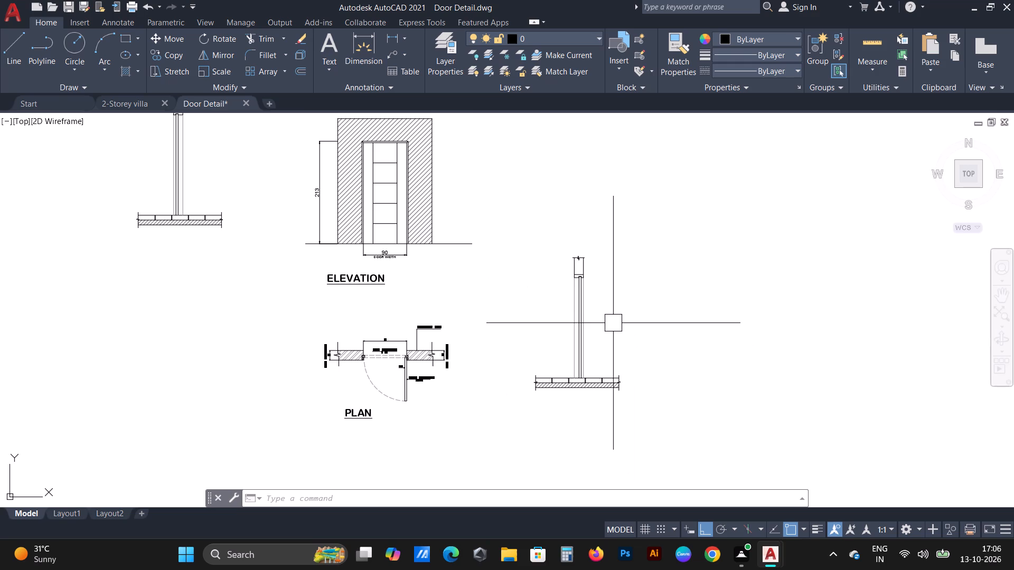
scroll(598, 374, "up", 1)
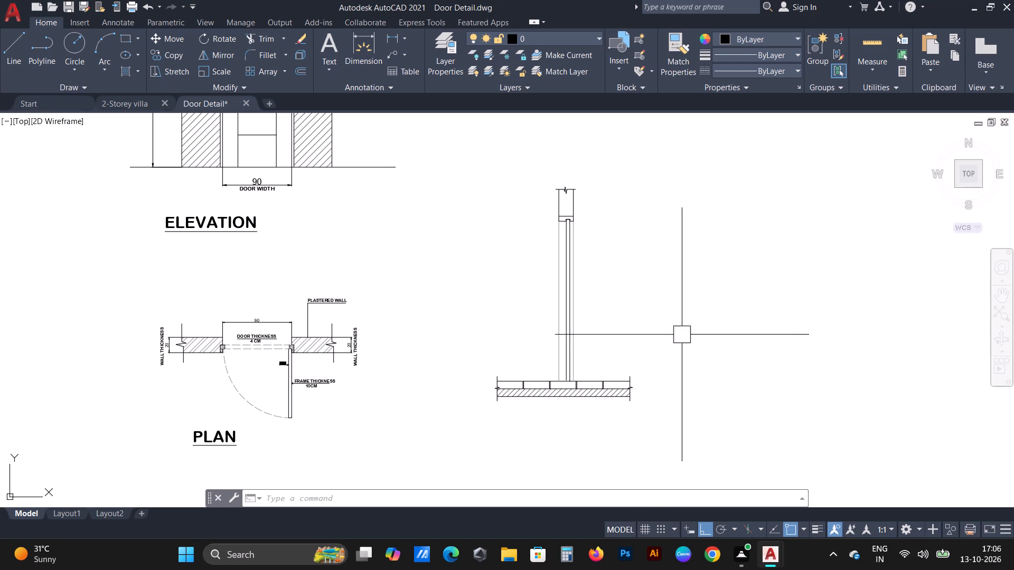
scroll(582, 215, "up", 2)
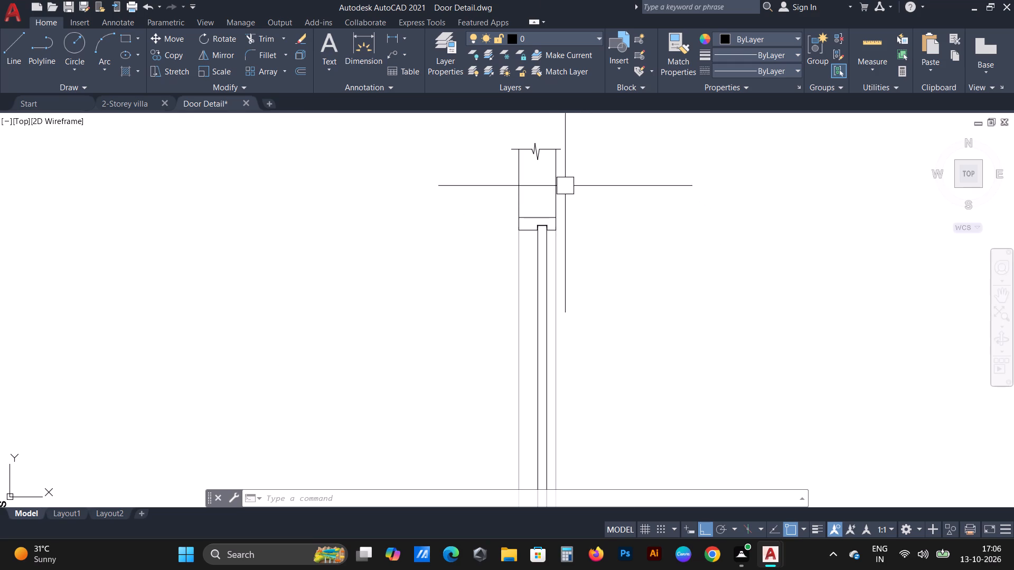
scroll(484, 199, "down", 1)
scroll(586, 318, "down", 3)
scroll(630, 349, "up", 1)
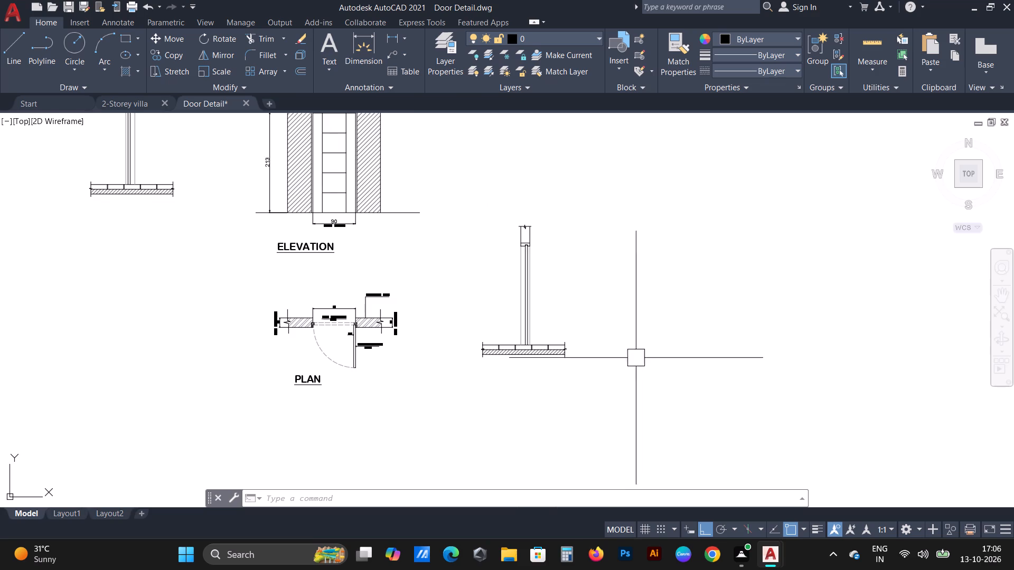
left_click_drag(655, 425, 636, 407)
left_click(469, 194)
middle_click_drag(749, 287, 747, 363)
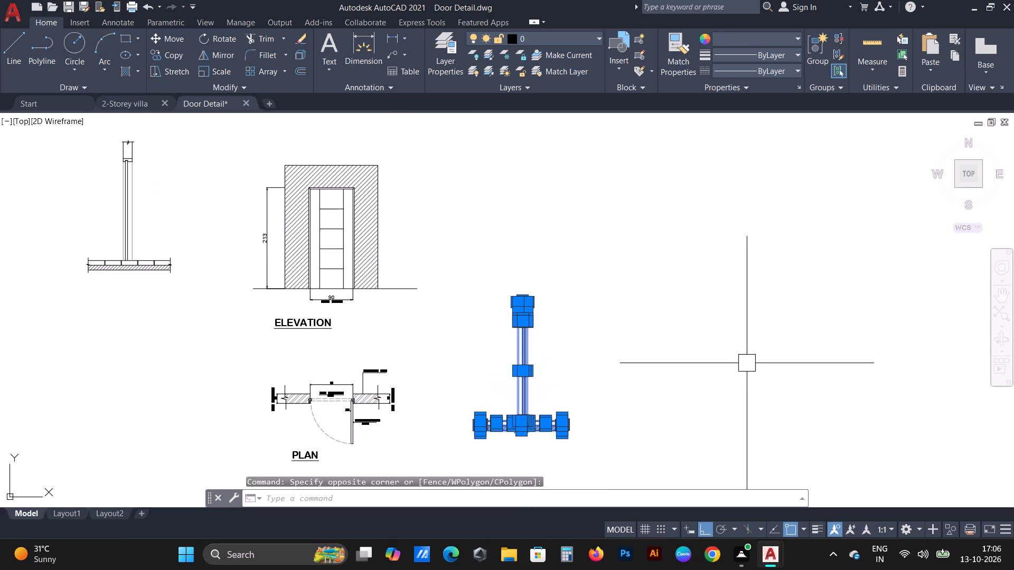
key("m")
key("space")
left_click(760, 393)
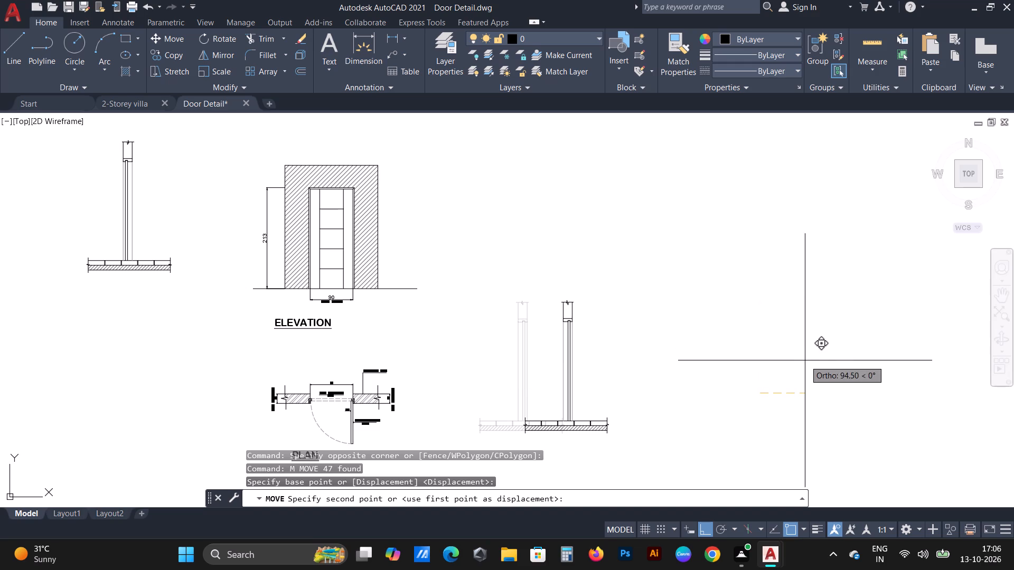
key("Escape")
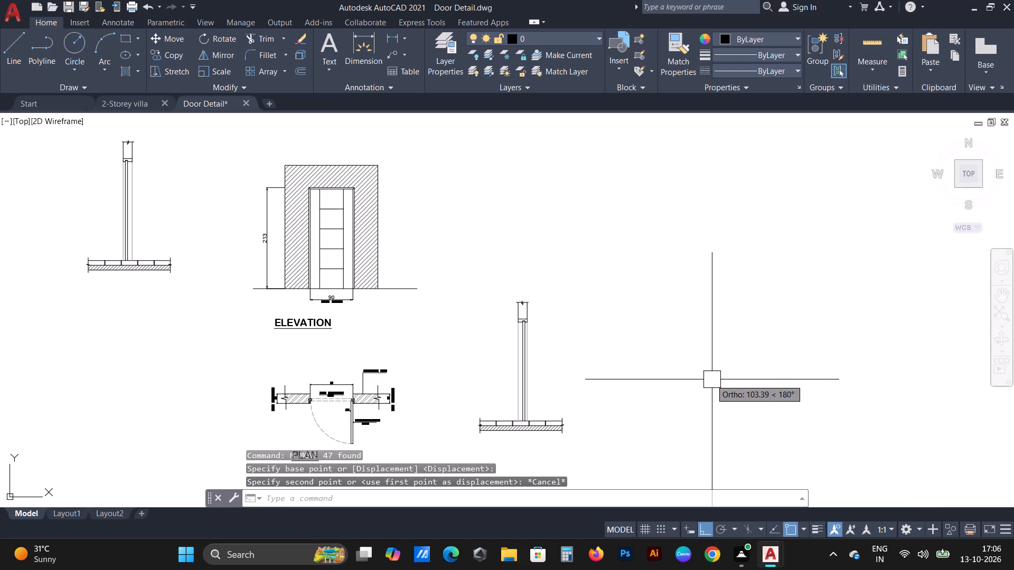
Hatch the leftmost floor tile of the door section beside the plan with the AR-CONC pattern.
middle_click_drag(712, 379, 683, 305)
scroll(395, 328, "up", 1)
scroll(509, 337, "up", 1)
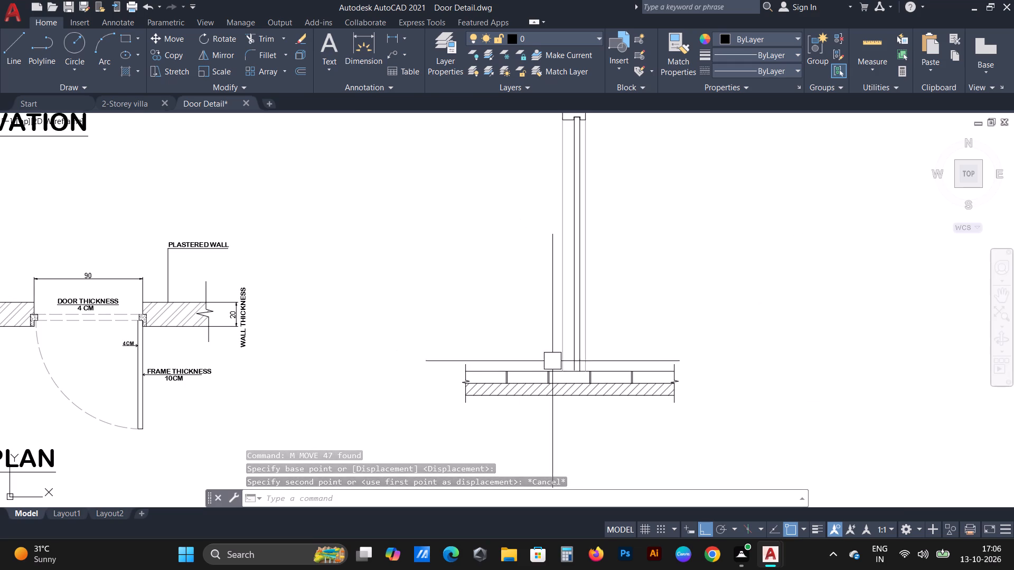
scroll(628, 369, "up", 2)
scroll(739, 350, "up", 1)
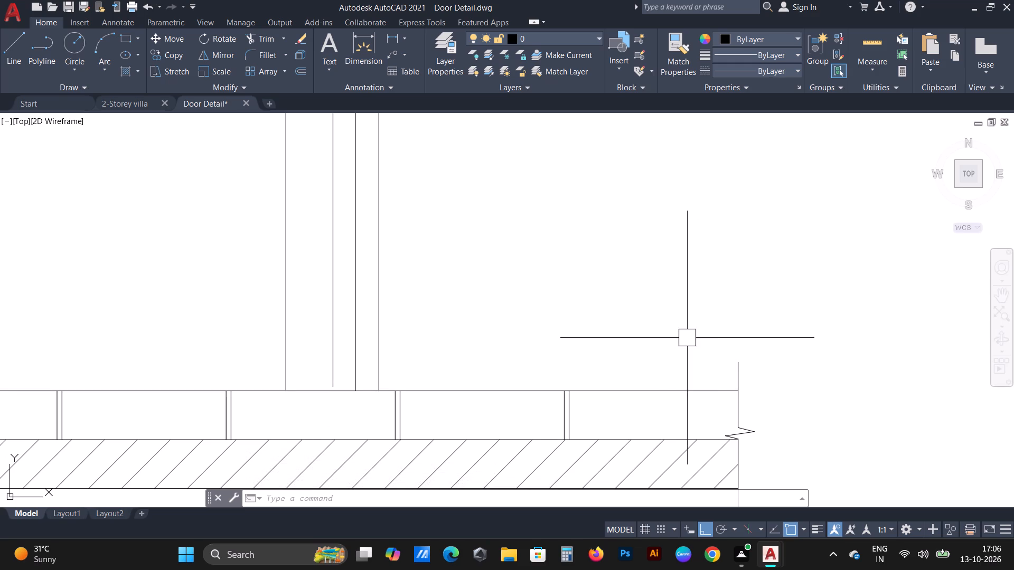
type("H")
key("space")
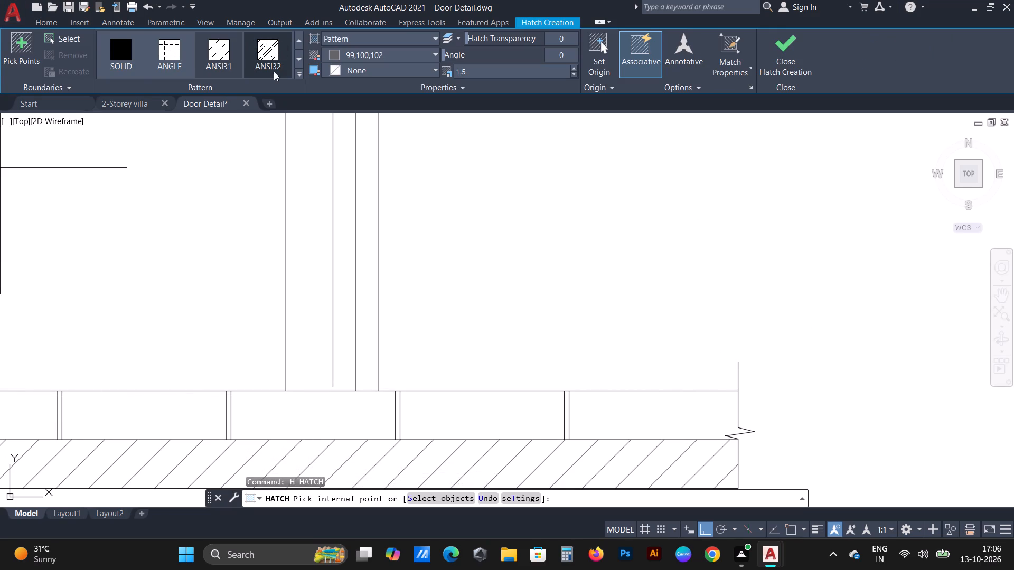
left_click(299, 74)
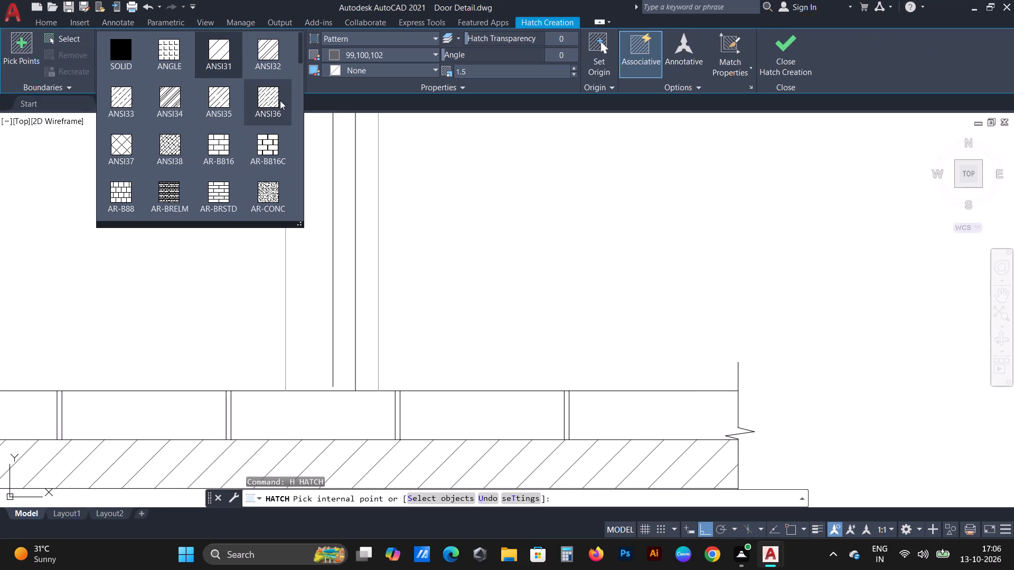
left_click(273, 206)
scroll(272, 196, "down", 1)
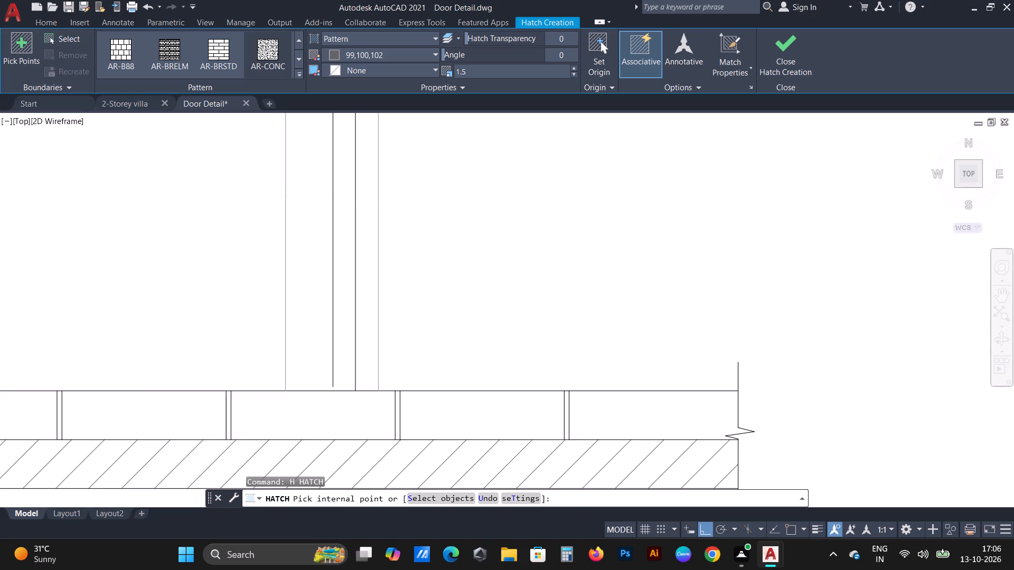
left_click(114, 337)
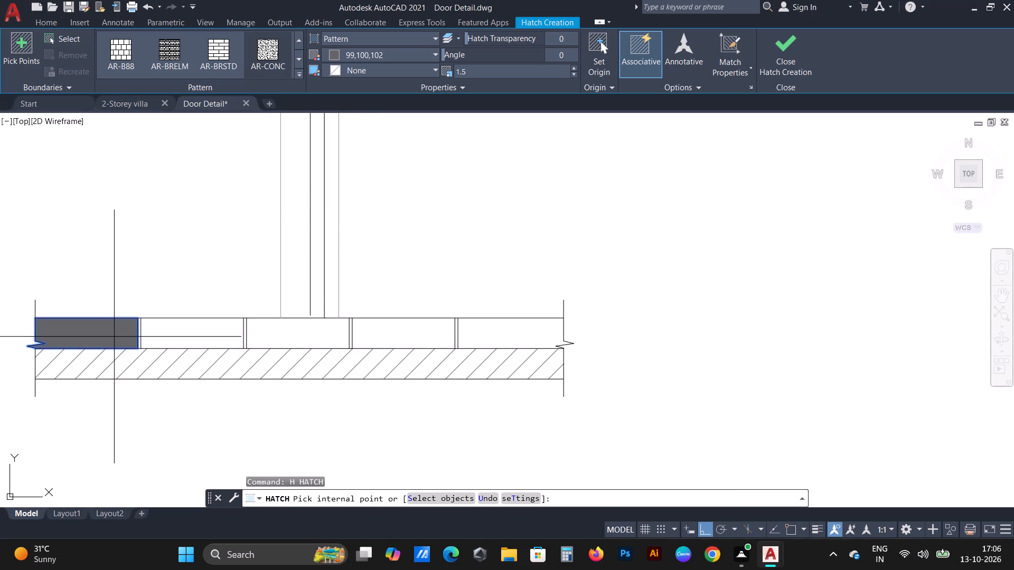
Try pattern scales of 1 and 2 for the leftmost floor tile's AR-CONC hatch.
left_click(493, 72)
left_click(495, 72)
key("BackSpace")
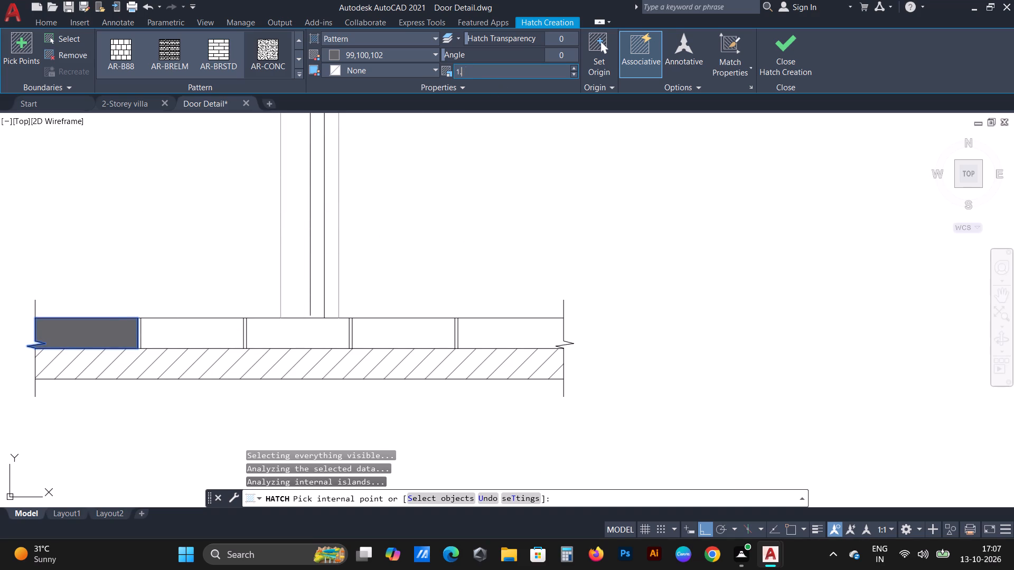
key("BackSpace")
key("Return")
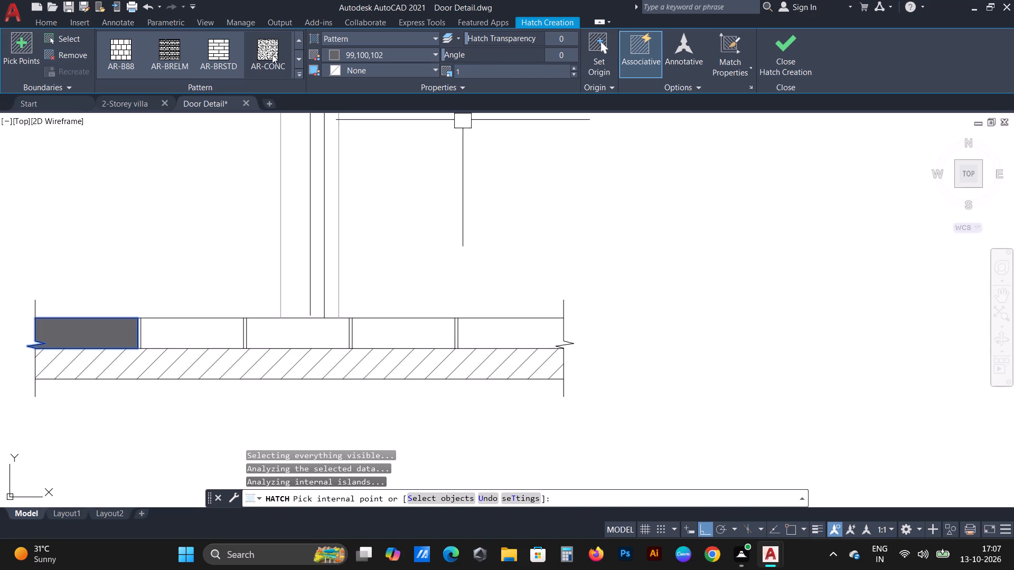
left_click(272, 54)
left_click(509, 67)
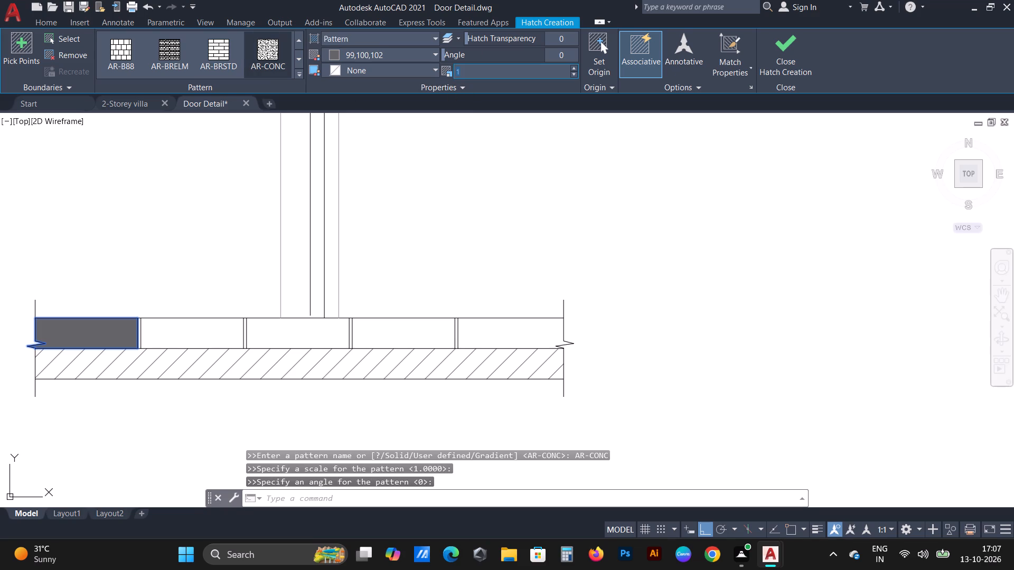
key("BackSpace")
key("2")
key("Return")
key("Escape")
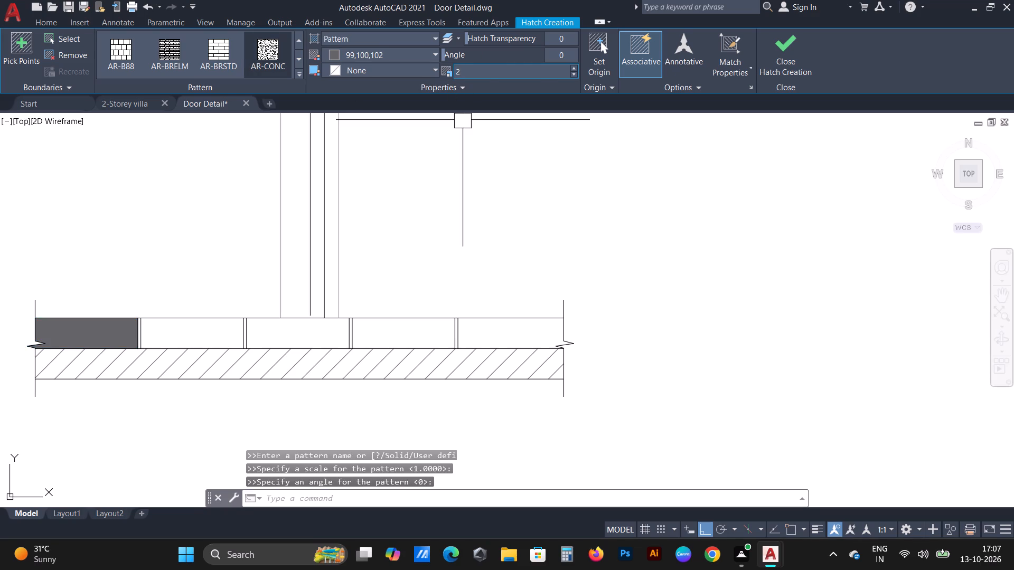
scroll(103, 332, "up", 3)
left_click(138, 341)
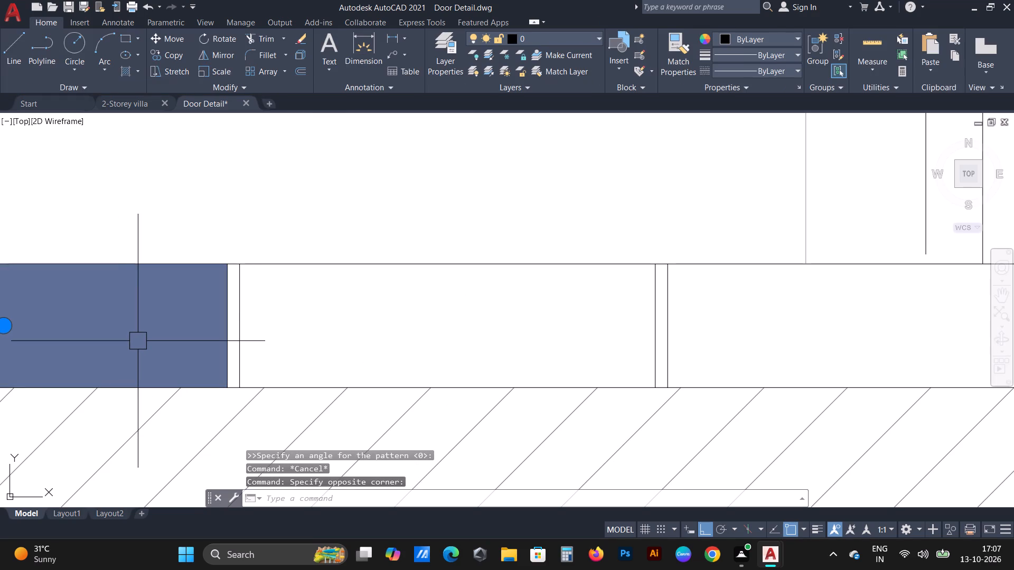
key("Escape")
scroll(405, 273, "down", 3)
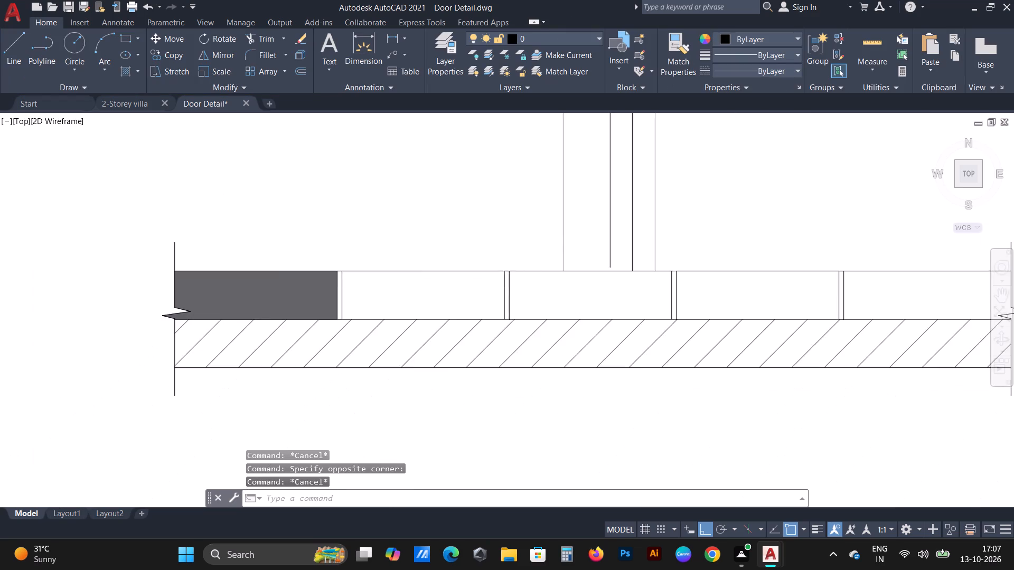
Match the leftmost floor tile's hatch to the concrete hatch of the door frame in the plan.
scroll(403, 290, "down", 3)
type("MA")
key("space")
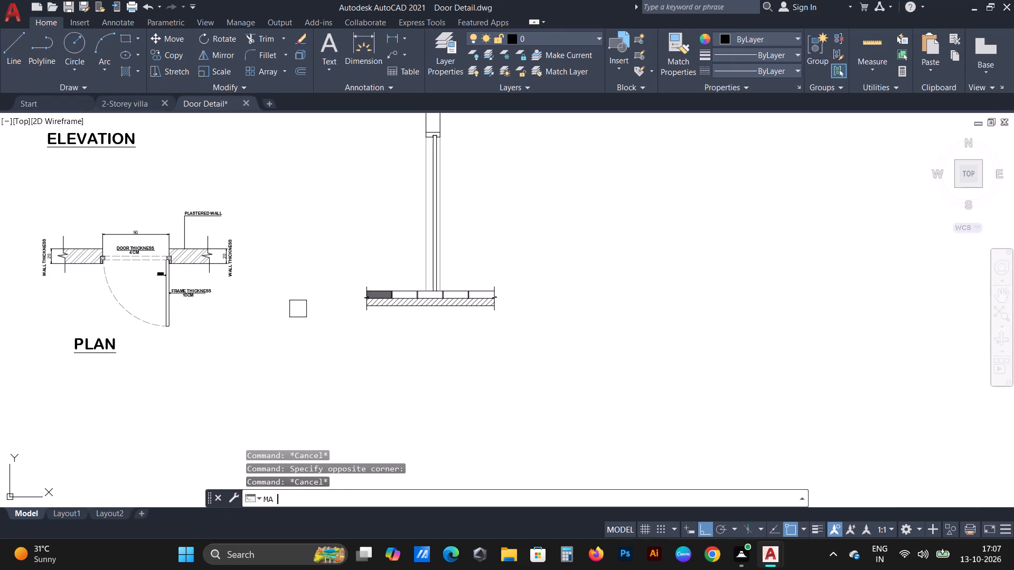
scroll(96, 265, "up", 3)
scroll(373, 250, "up", 3)
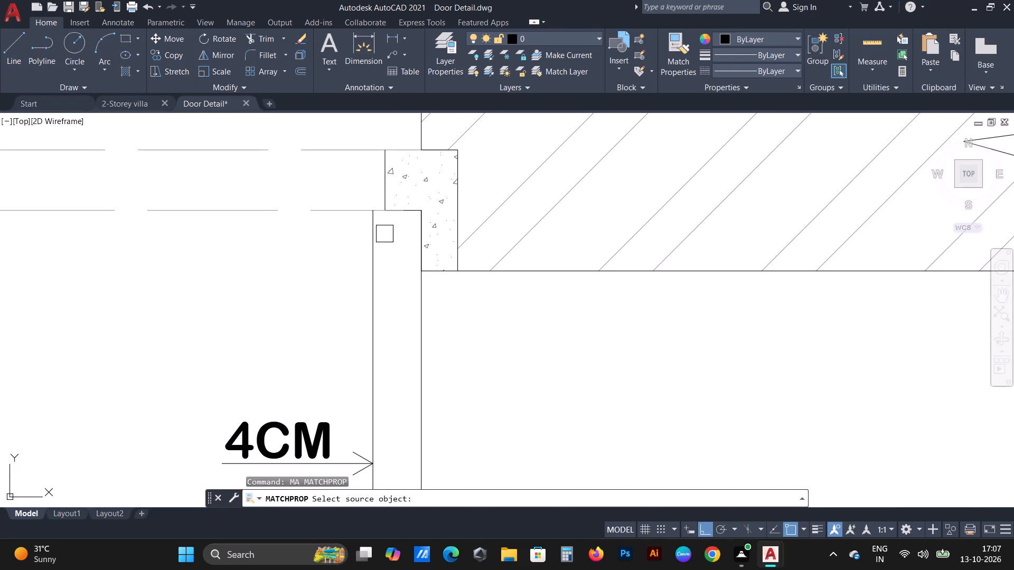
left_click(412, 192)
scroll(321, 227, "down", 3)
scroll(399, 286, "down", 2)
scroll(717, 332, "up", 3)
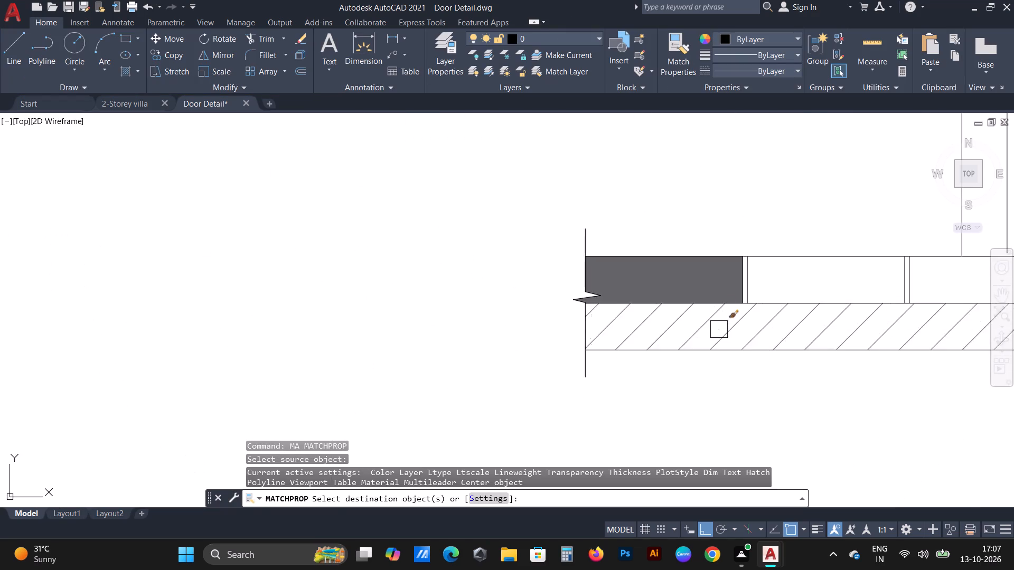
scroll(719, 329, "up", 3)
left_click(657, 210)
scroll(579, 225, "down", 3)
key("grave")
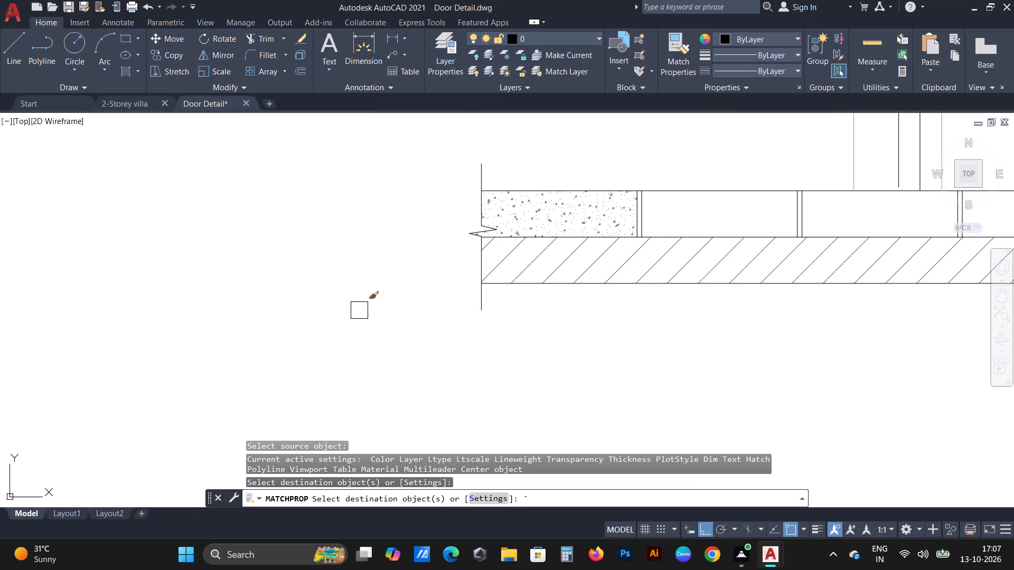
key("Escape")
Hatch the second floor tile from the left with AR-CONC at the first tile's scale of 0.02.
middle_click_drag(625, 263, 378, 331)
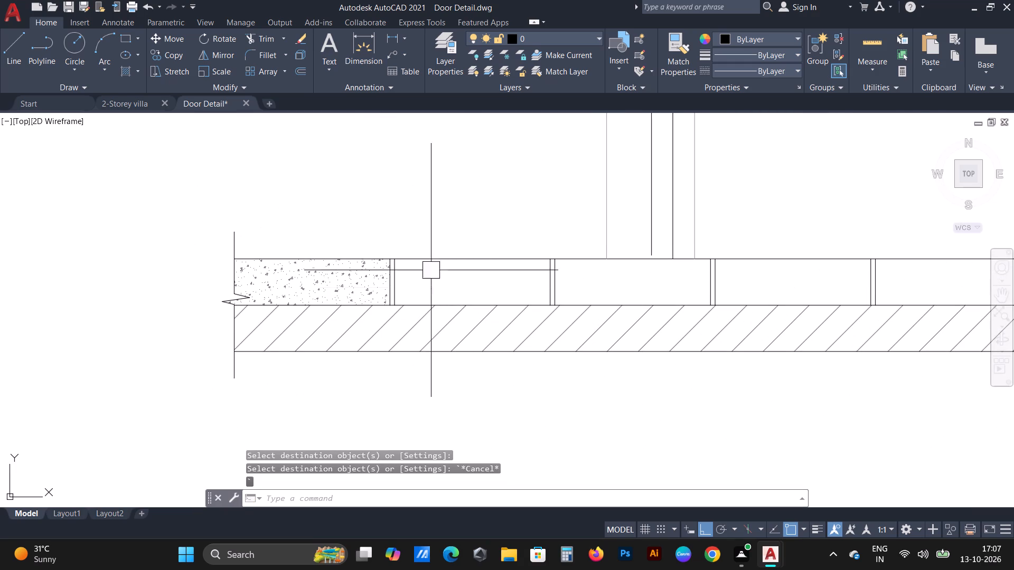
left_click(330, 281)
key("Escape")
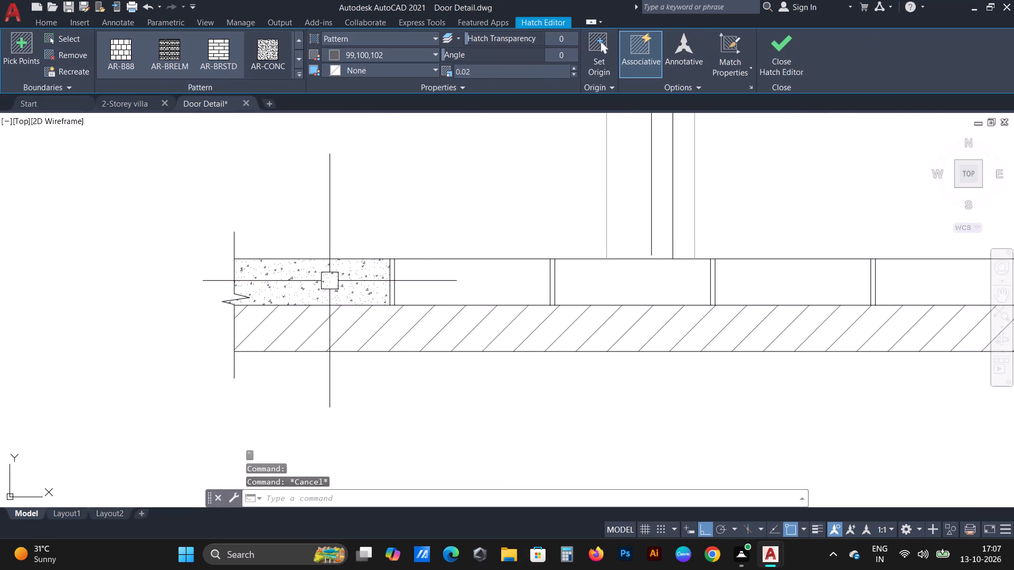
type("H")
key("space")
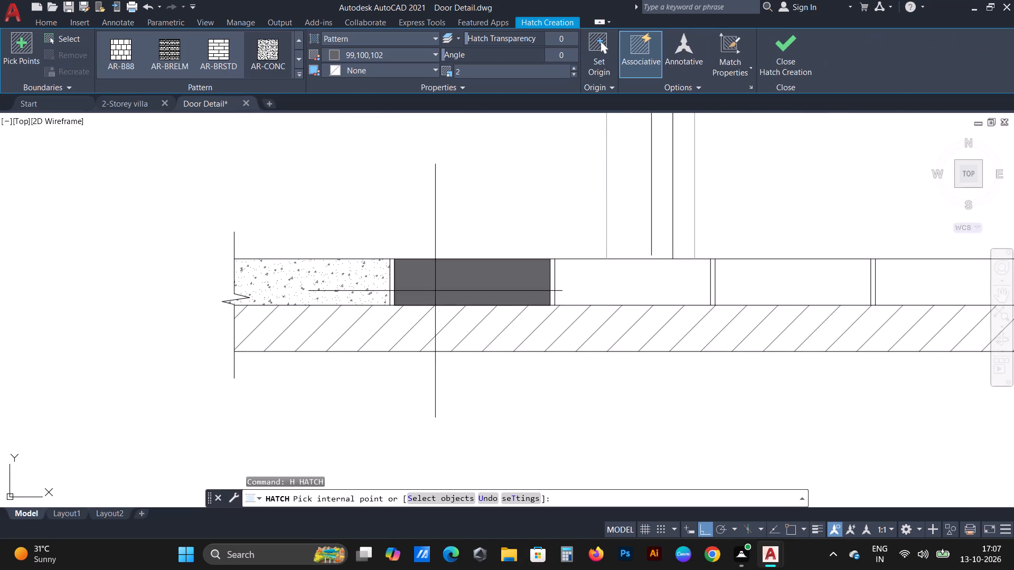
left_click(435, 292)
left_click(488, 73)
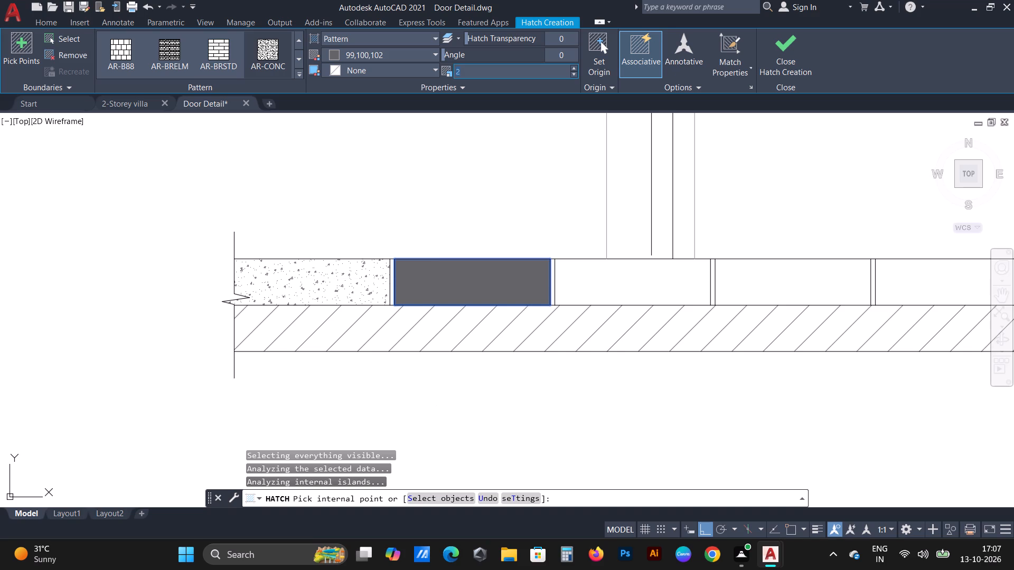
key("BackSpace")
type(".02")
key("Return")
left_click(790, 48)
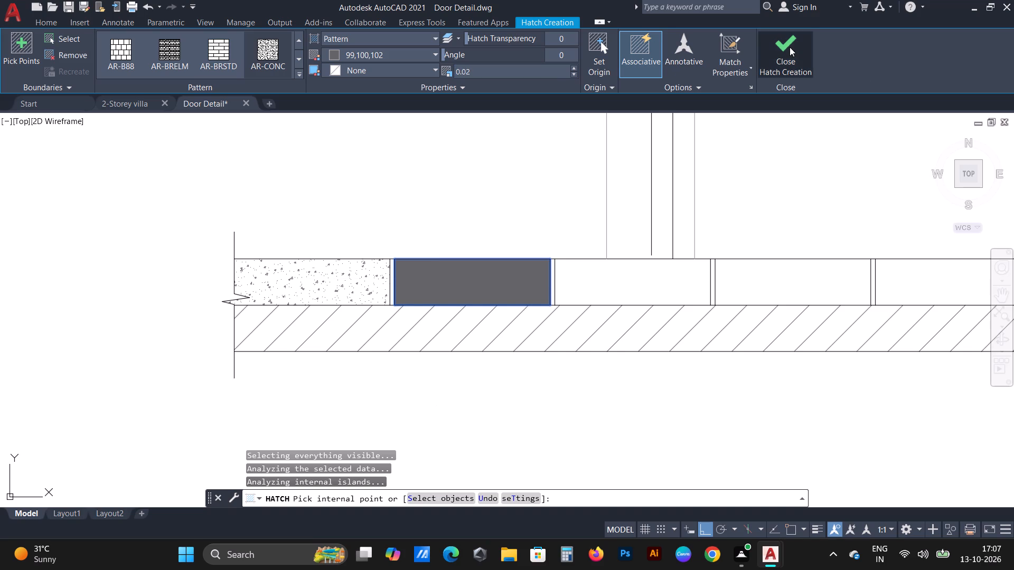
Hatch the remaining three floor tiles of the section with AR-CONC at scale 0.02.
key("h")
key("space")
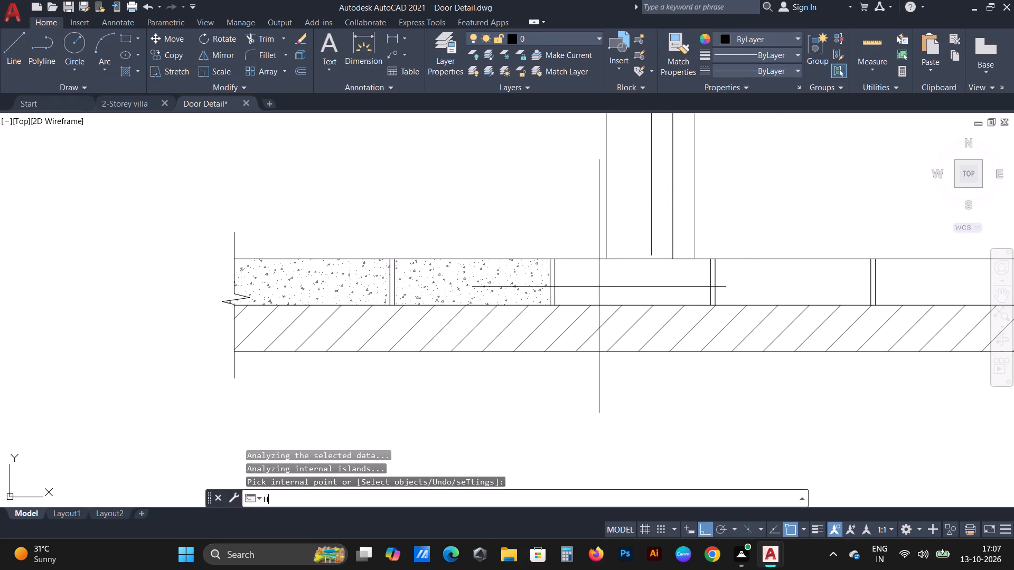
left_click(599, 288)
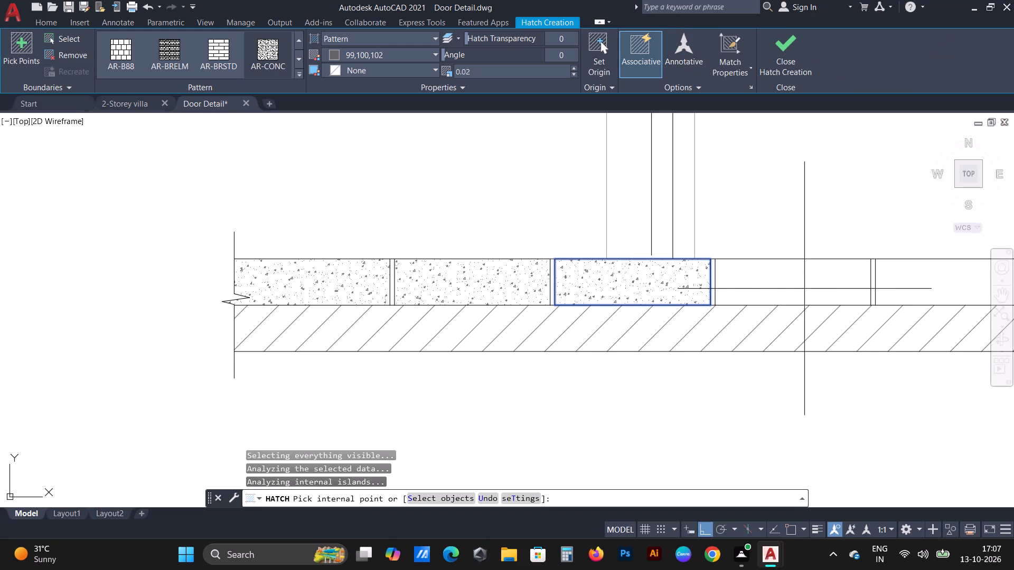
left_click(804, 289)
middle_click_drag(805, 291, 510, 296)
left_click(626, 299)
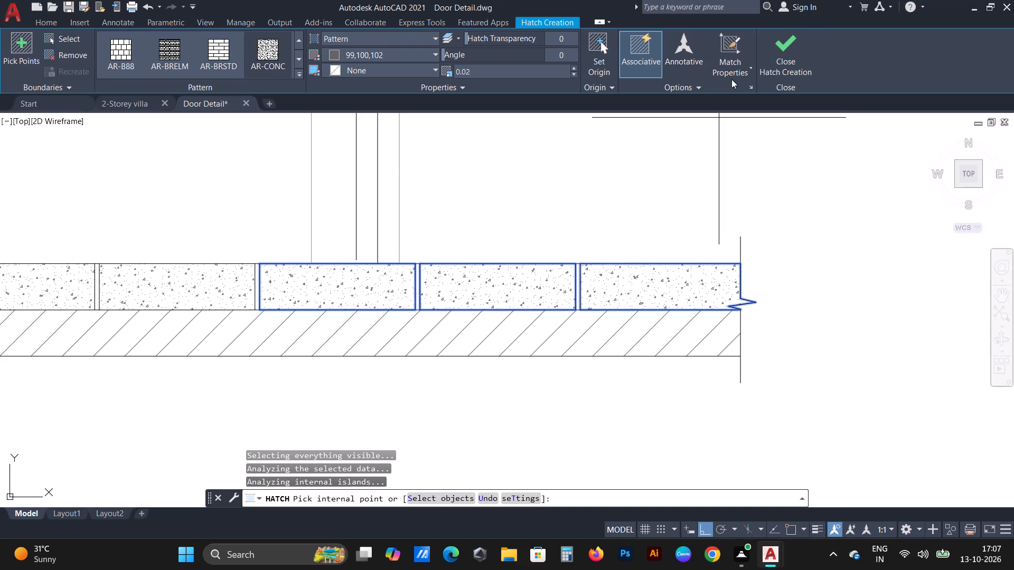
left_click(777, 52)
scroll(535, 290, "down", 3)
scroll(483, 323, "down", 2)
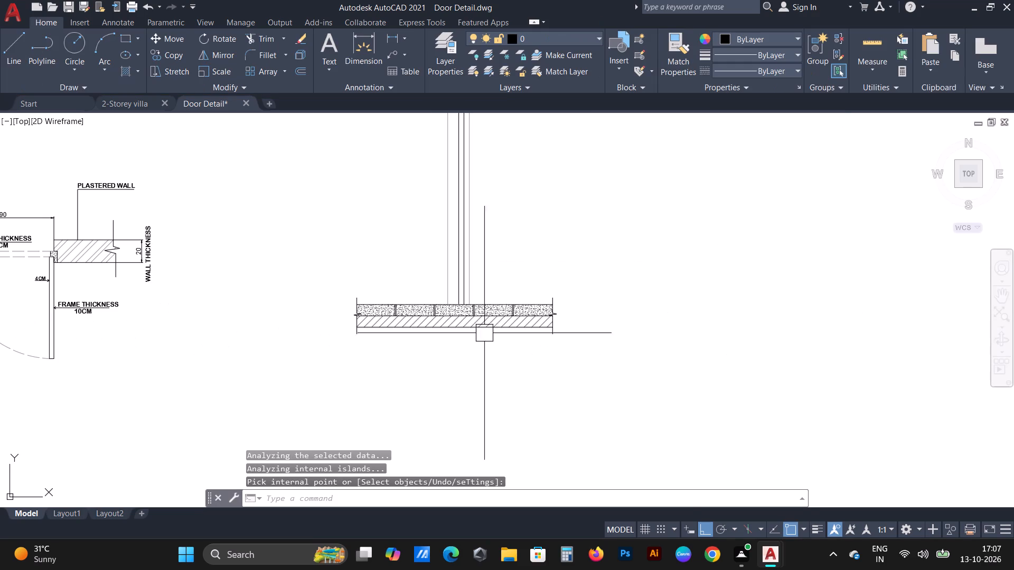
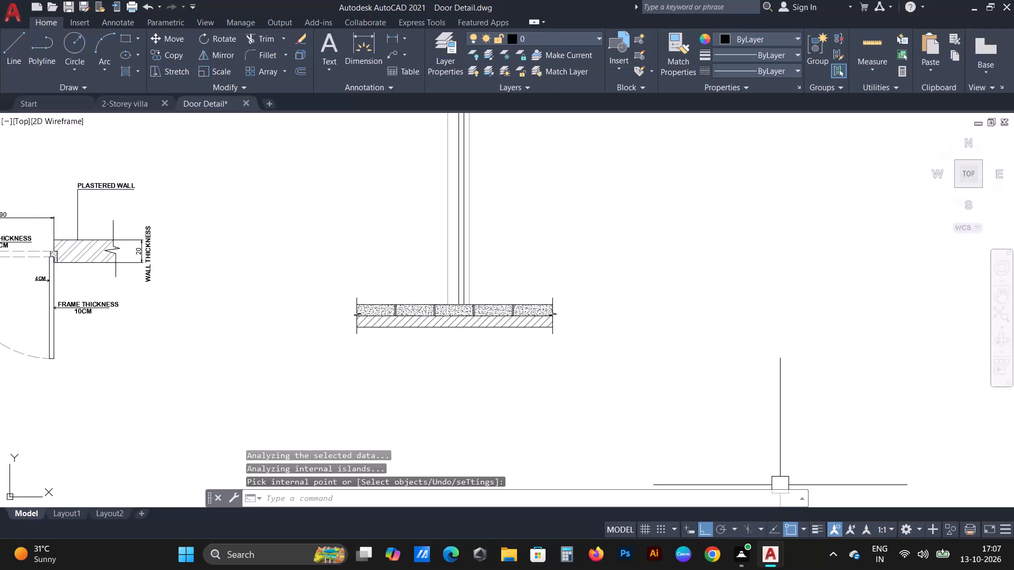
Hatch the door frame head at the top of the section with AR-CONC at scale 0.02.
scroll(555, 324, "down", 2)
scroll(486, 215, "up", 2)
scroll(609, 221, "up", 3)
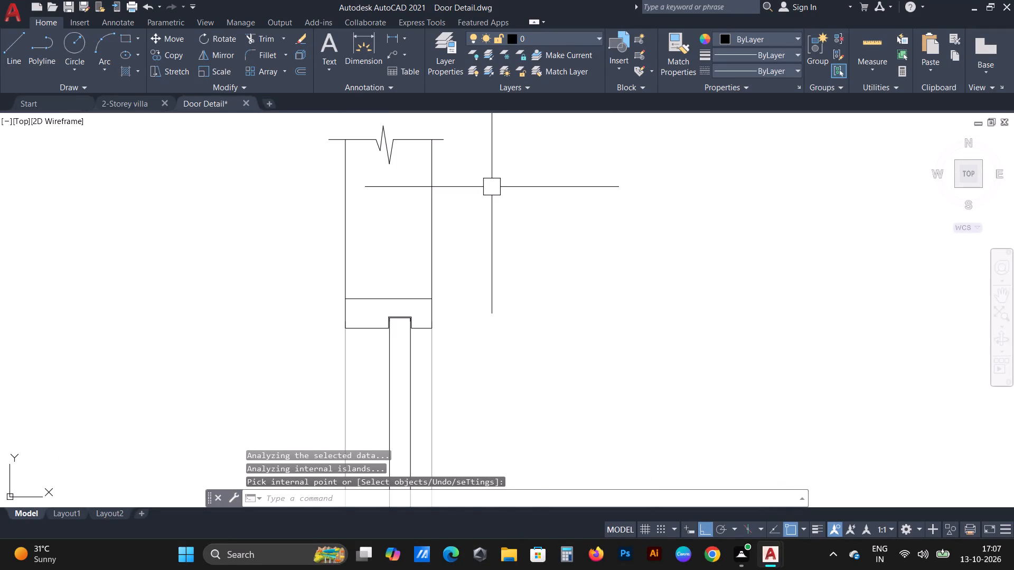
type("H")
key("space")
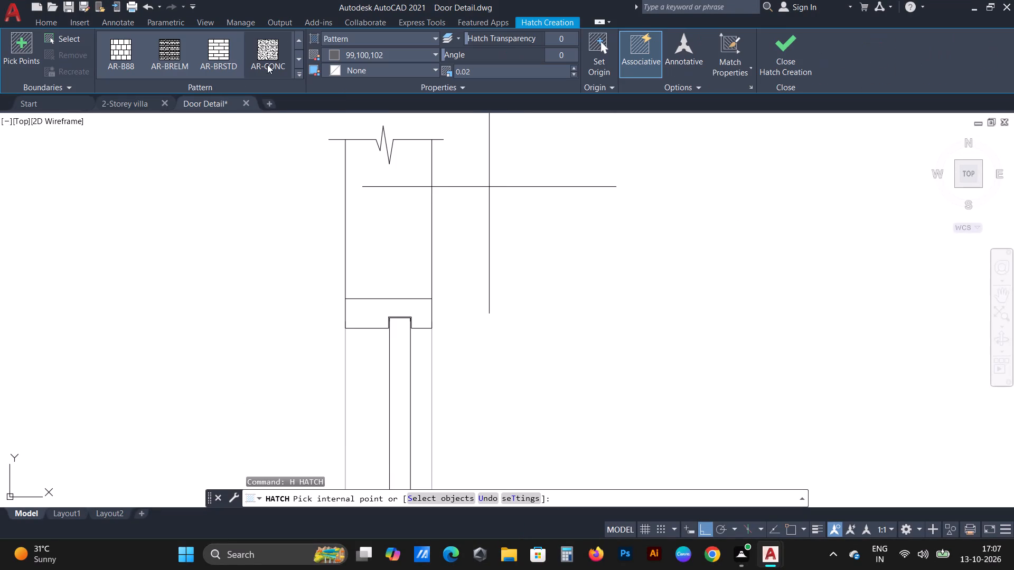
left_click(377, 318)
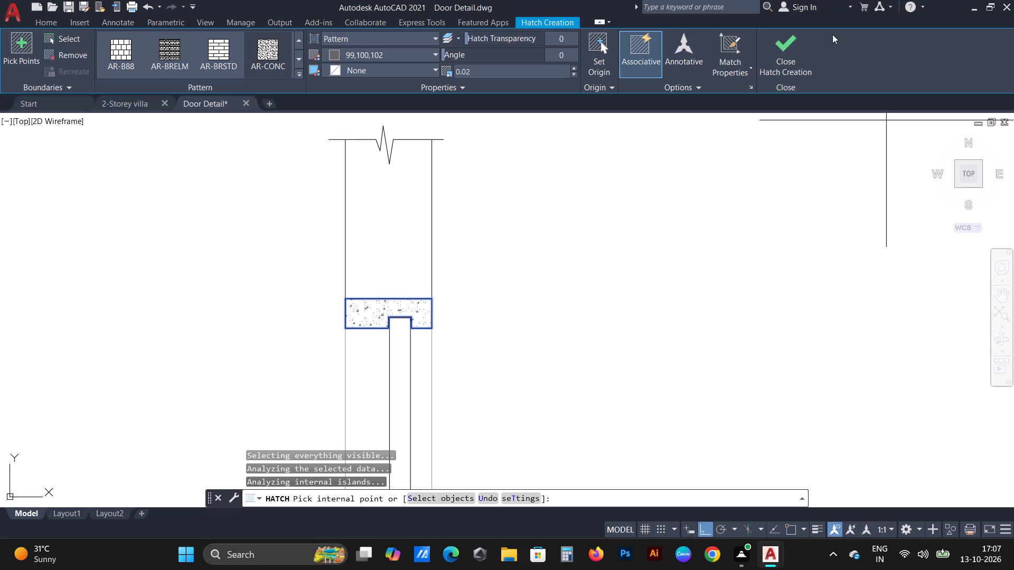
left_click(783, 47)
Hatch the wall above the door frame head in the section with the ANSI32 pattern.
type("H")
key("space")
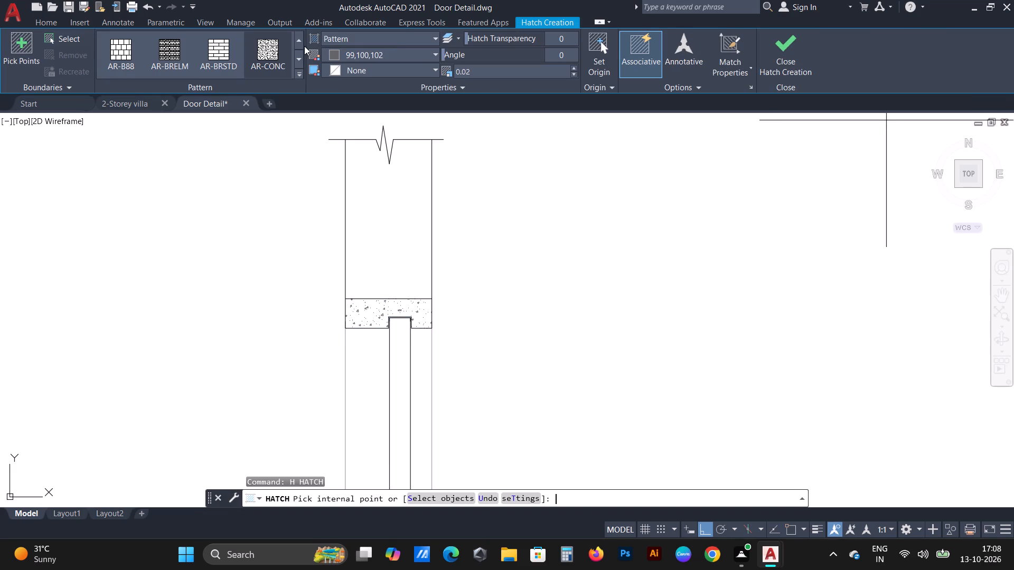
triple_click(299, 38)
triple_click(299, 38)
left_click(298, 38)
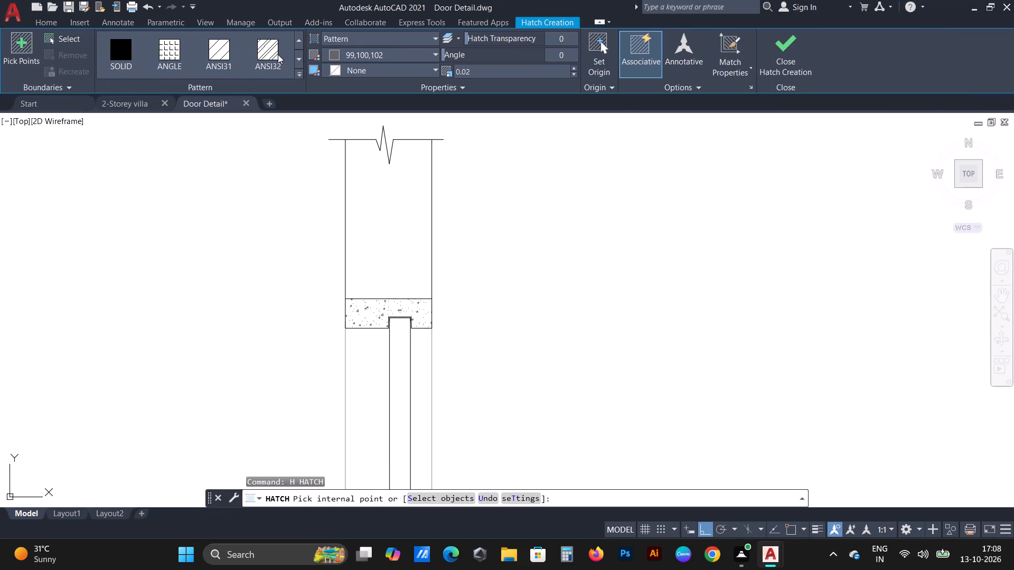
left_click(278, 54)
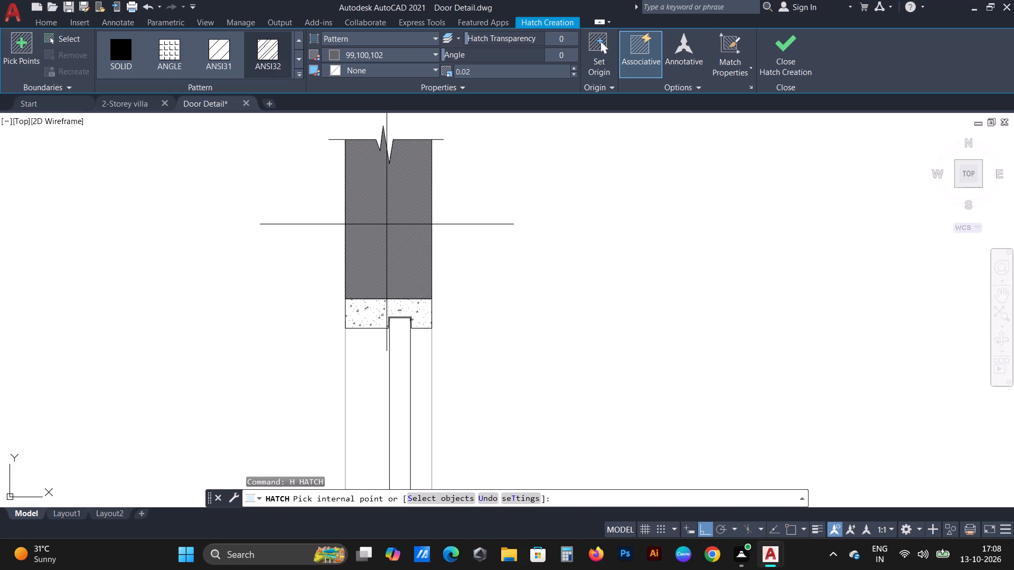
left_click(387, 224)
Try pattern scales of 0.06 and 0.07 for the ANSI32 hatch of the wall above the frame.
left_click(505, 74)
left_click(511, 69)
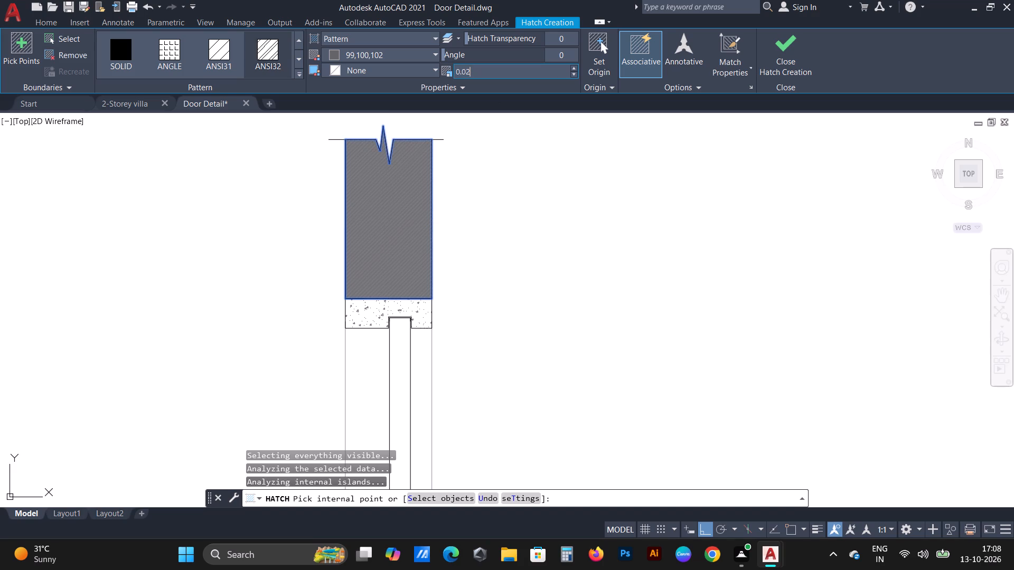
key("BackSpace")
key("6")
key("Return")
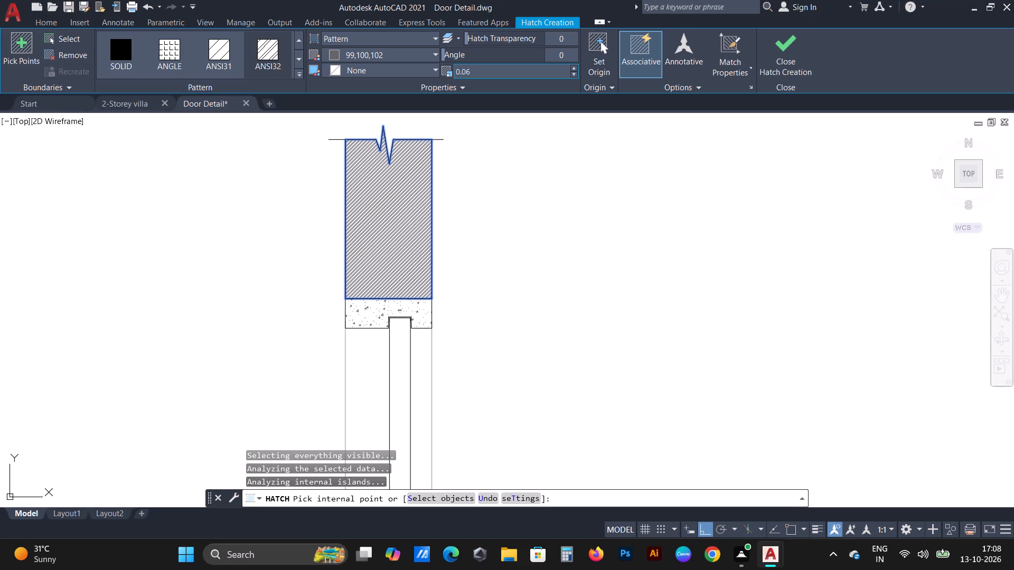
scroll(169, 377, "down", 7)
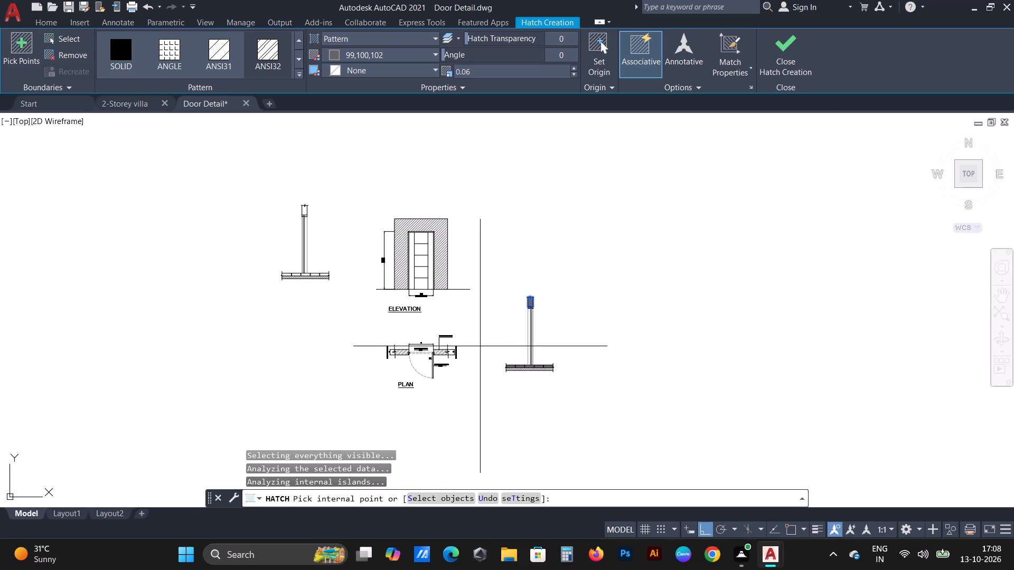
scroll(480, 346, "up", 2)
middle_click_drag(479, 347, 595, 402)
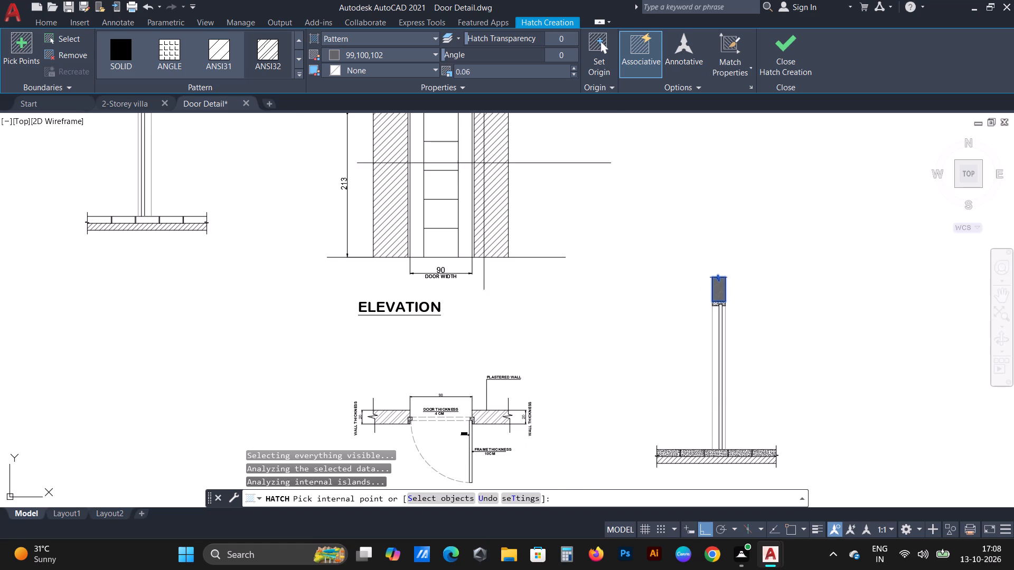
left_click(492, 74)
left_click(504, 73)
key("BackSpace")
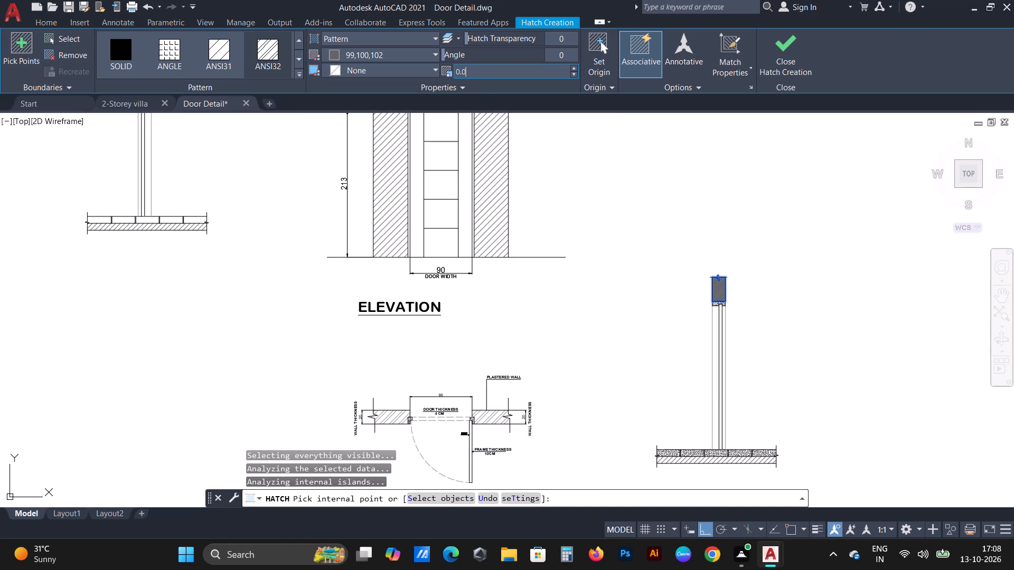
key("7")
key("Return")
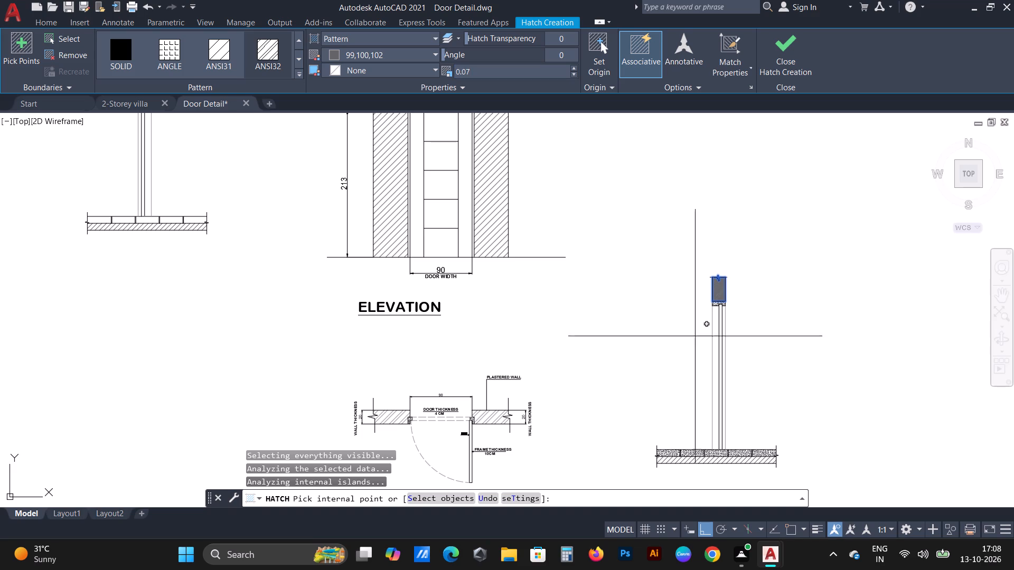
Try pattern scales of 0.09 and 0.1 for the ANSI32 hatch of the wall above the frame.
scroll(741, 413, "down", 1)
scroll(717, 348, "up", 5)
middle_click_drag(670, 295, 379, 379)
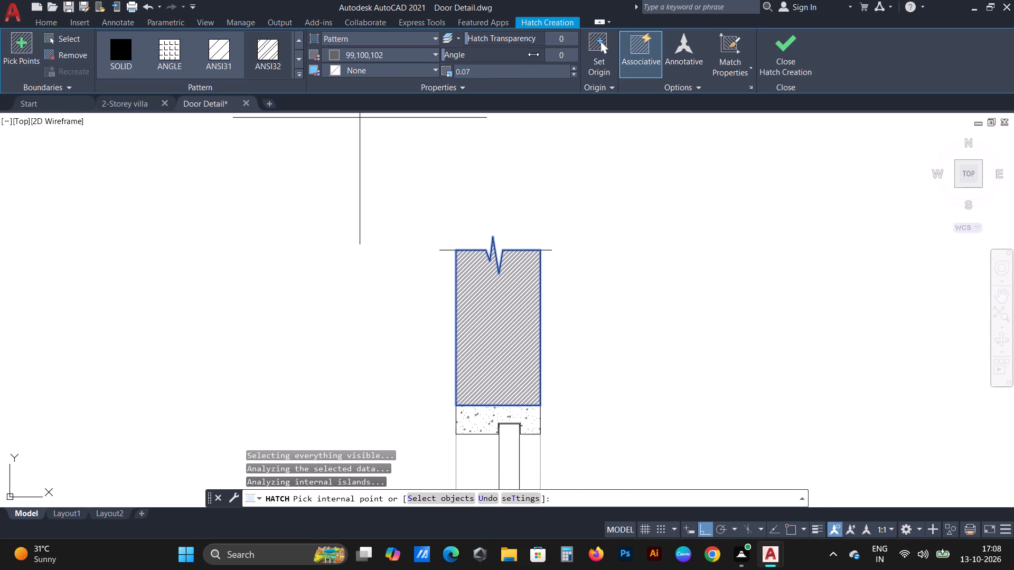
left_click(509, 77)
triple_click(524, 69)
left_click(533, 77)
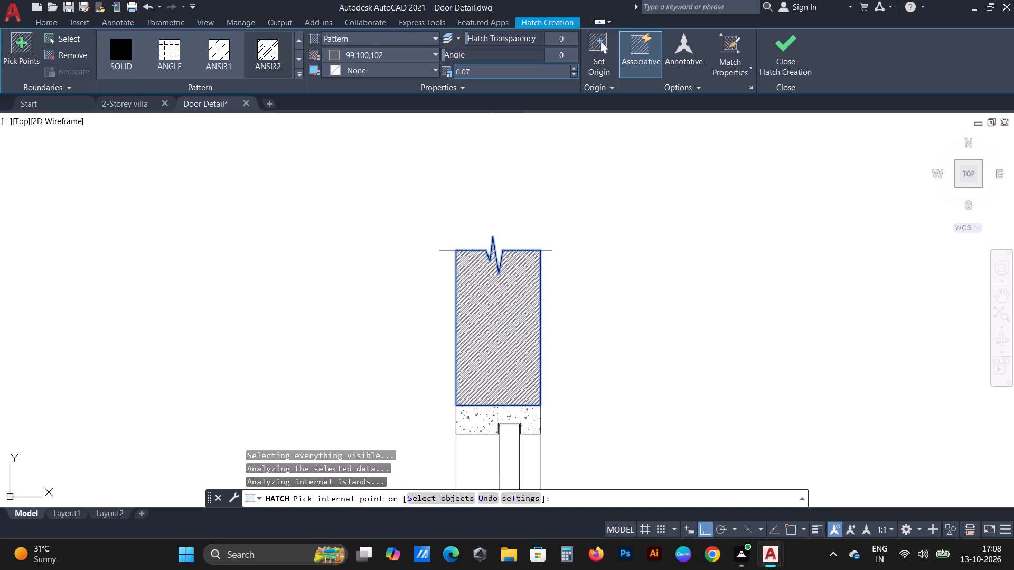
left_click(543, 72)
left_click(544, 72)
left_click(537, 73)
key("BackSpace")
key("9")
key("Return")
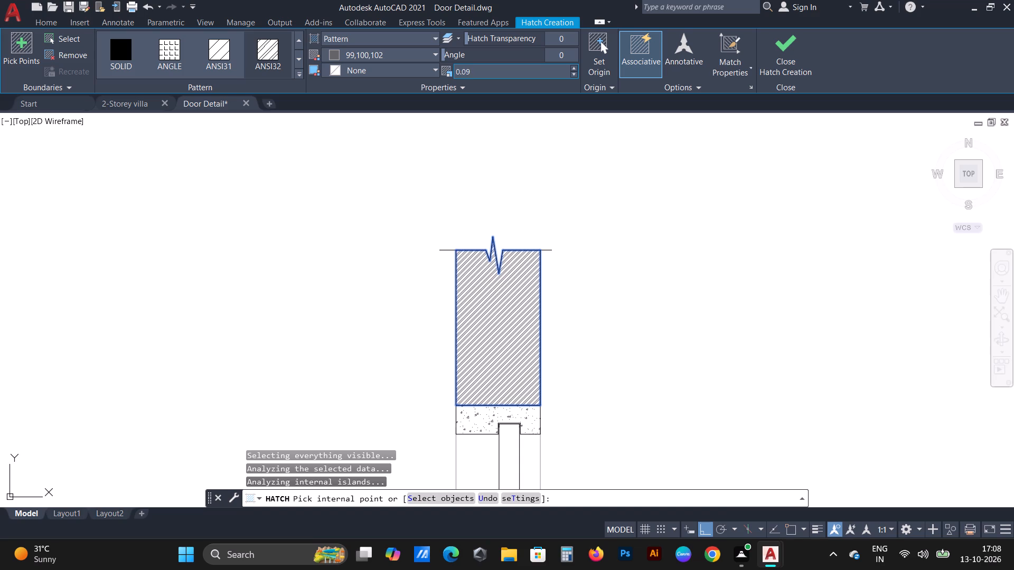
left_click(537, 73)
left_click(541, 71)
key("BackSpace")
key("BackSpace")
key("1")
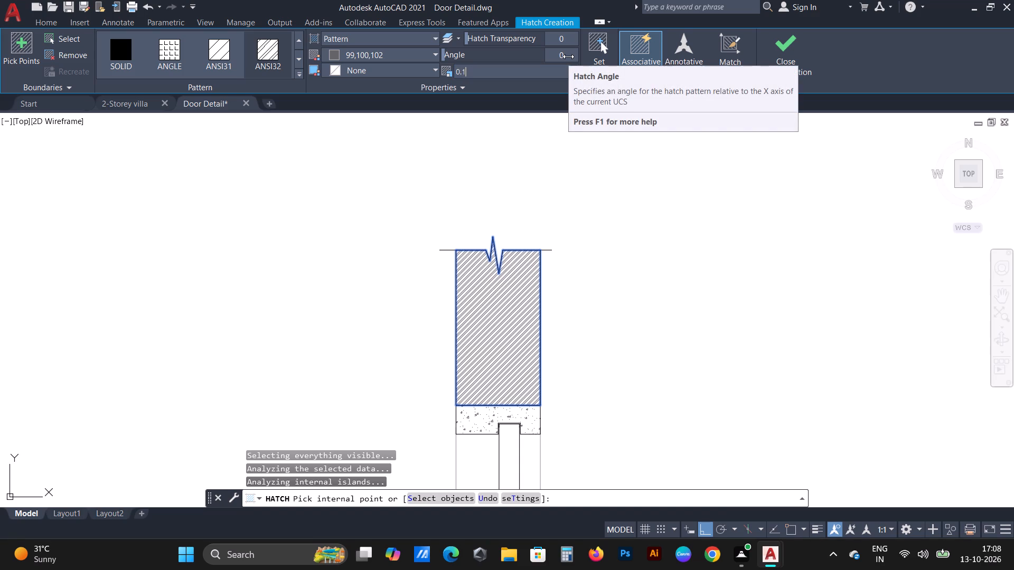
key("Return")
Set the scale of the wall's ANSI32 hatch to 0.4 and finish the hatch.
left_click(572, 55)
left_click(511, 74)
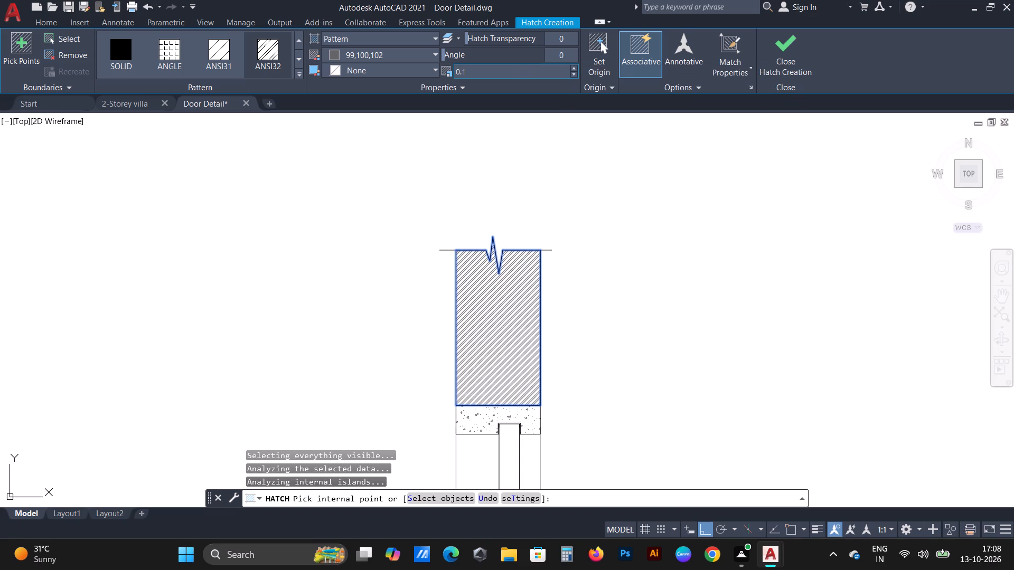
left_click(515, 69)
left_click(515, 69)
key("BackSpace")
key("4")
key("Return")
left_click(795, 45)
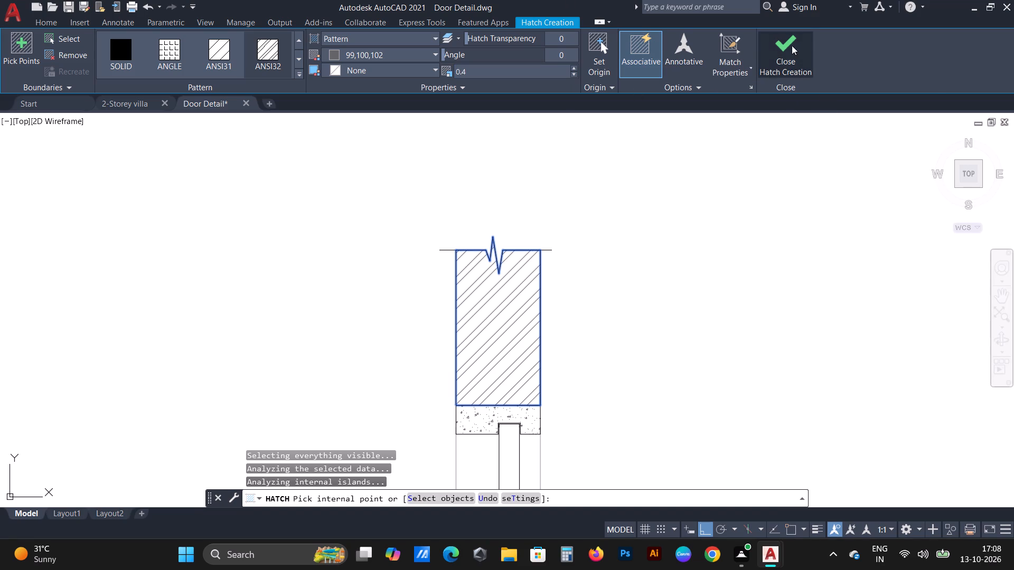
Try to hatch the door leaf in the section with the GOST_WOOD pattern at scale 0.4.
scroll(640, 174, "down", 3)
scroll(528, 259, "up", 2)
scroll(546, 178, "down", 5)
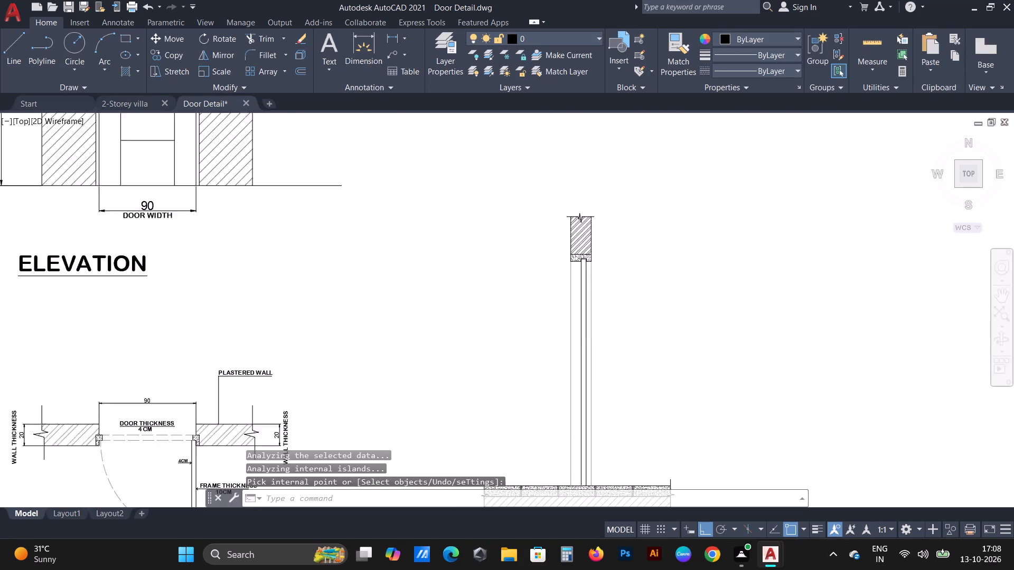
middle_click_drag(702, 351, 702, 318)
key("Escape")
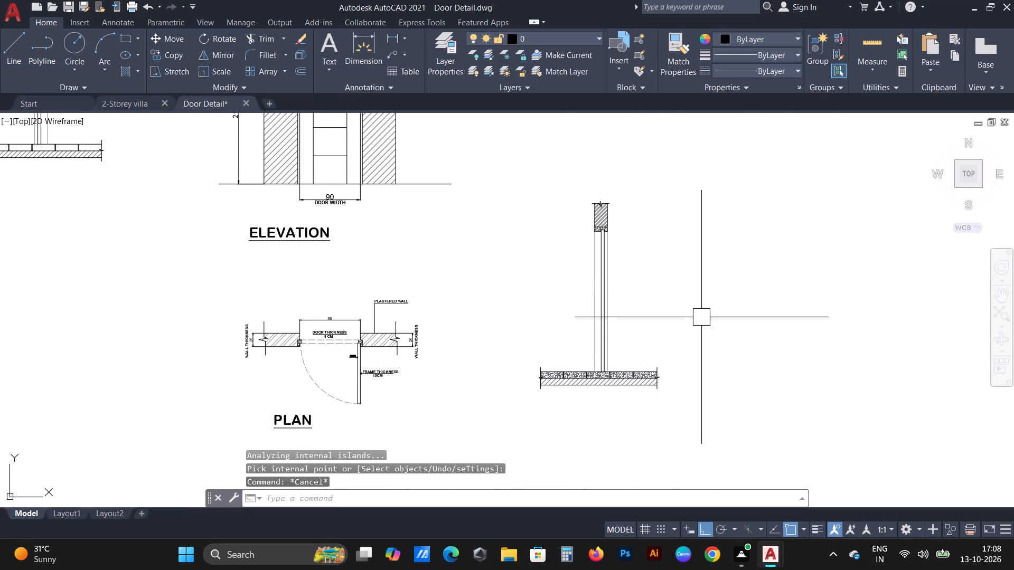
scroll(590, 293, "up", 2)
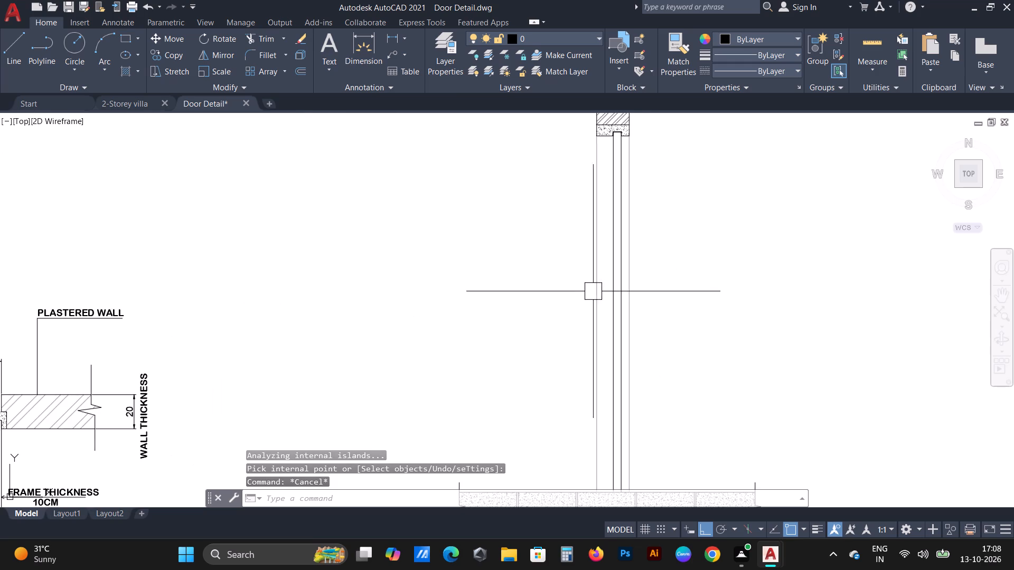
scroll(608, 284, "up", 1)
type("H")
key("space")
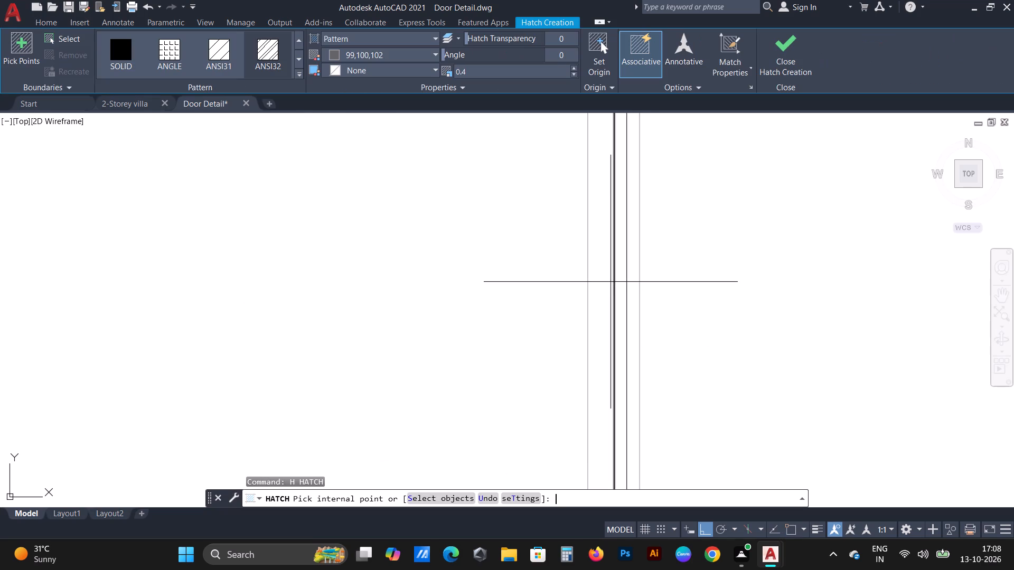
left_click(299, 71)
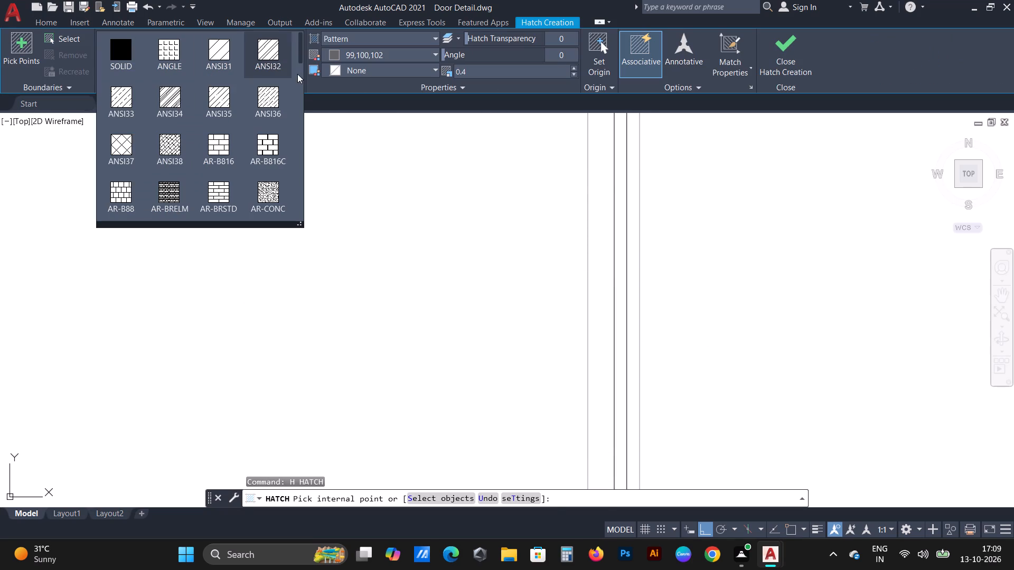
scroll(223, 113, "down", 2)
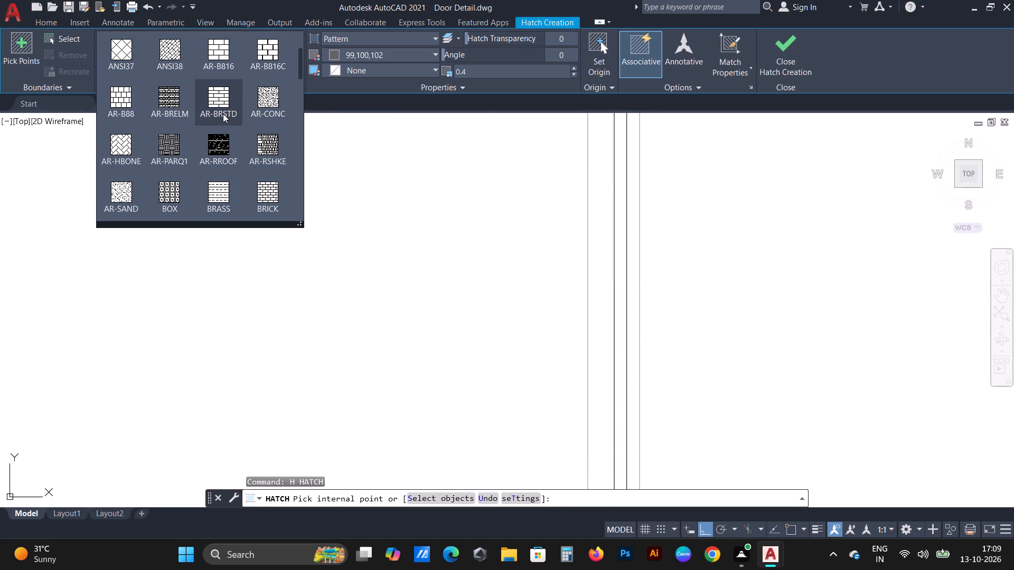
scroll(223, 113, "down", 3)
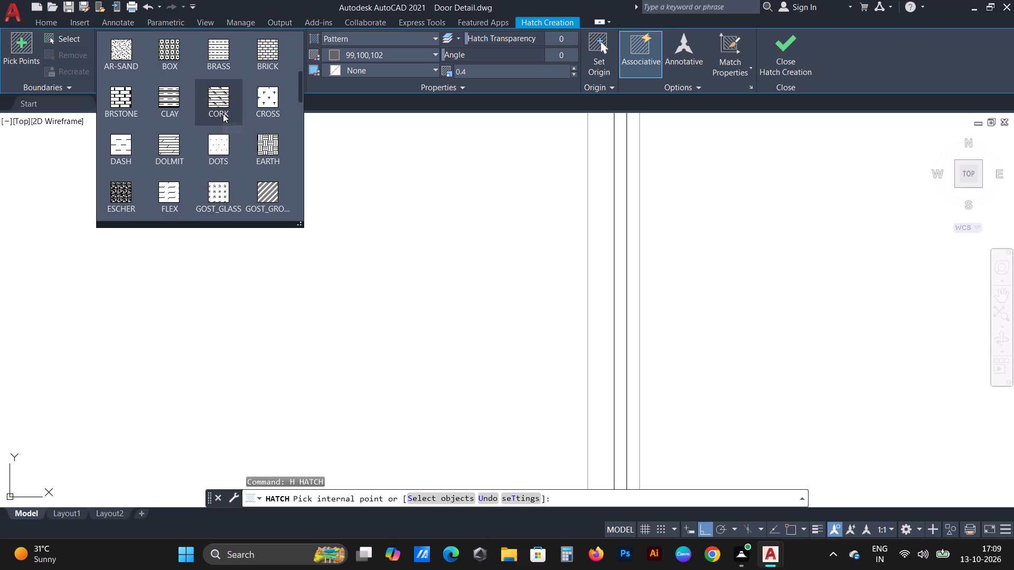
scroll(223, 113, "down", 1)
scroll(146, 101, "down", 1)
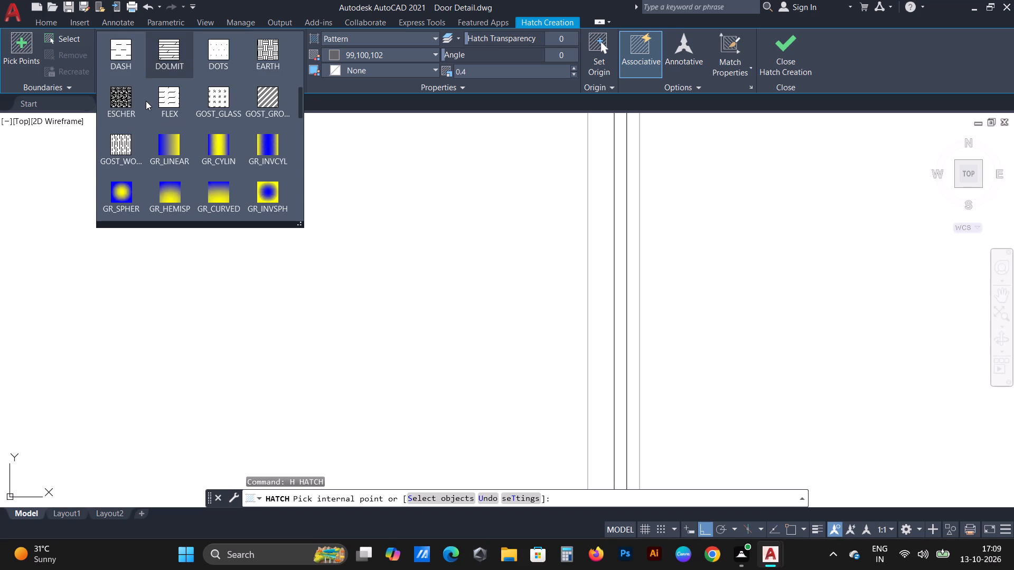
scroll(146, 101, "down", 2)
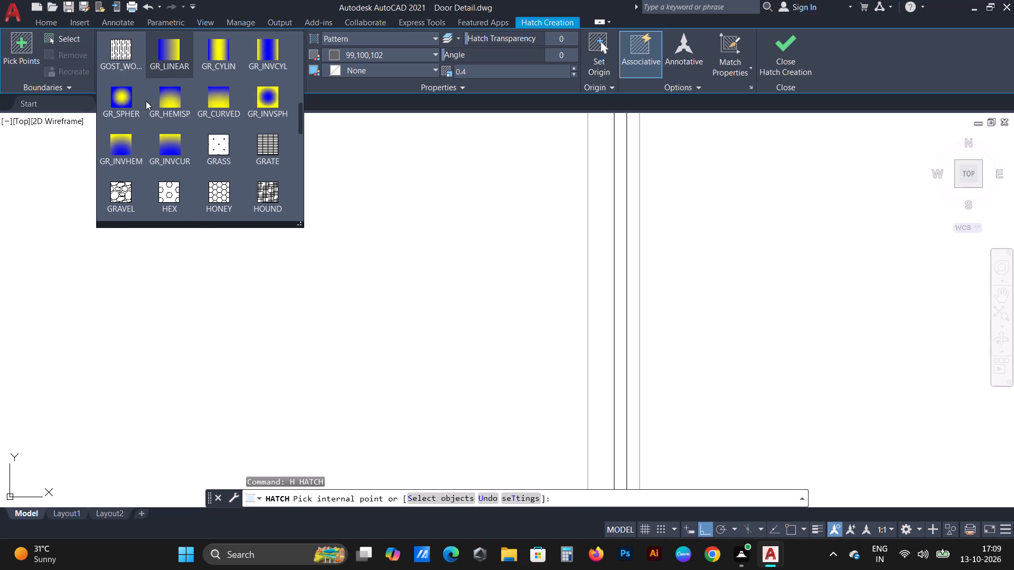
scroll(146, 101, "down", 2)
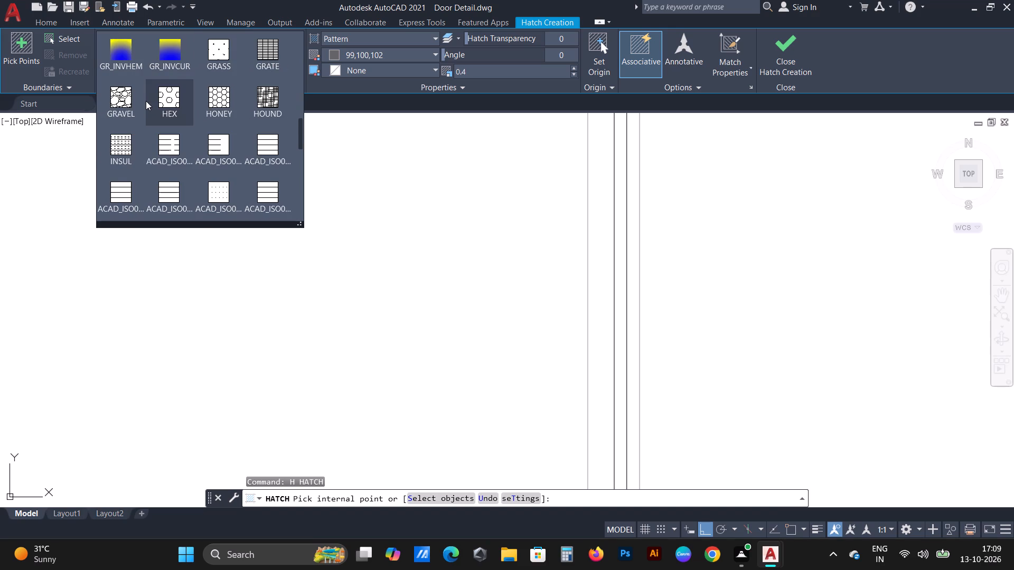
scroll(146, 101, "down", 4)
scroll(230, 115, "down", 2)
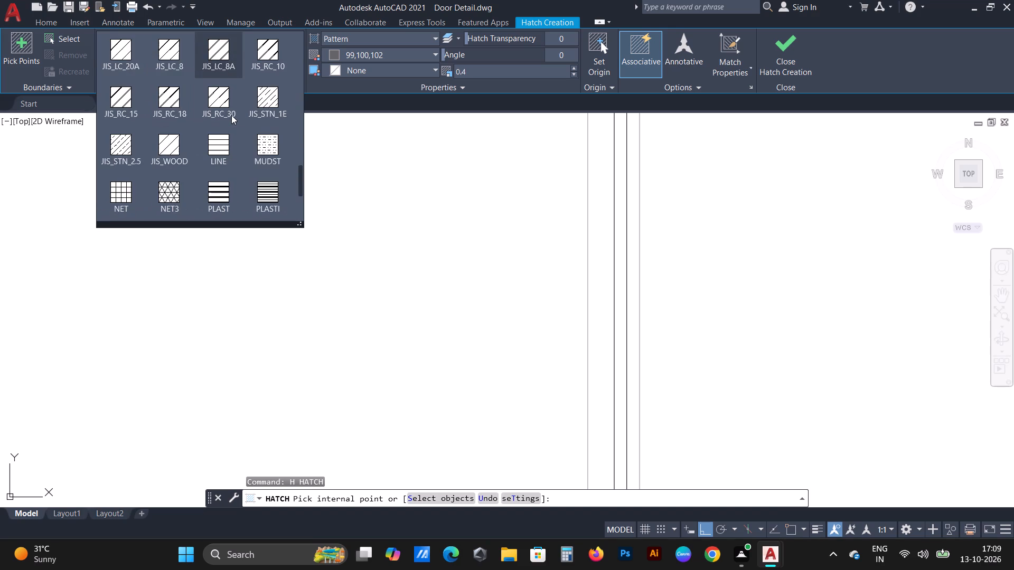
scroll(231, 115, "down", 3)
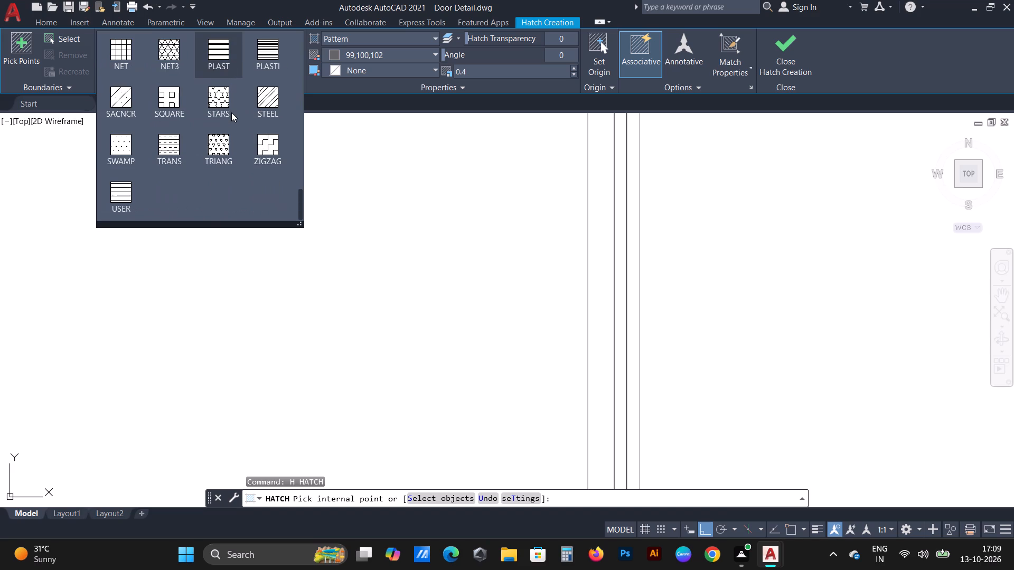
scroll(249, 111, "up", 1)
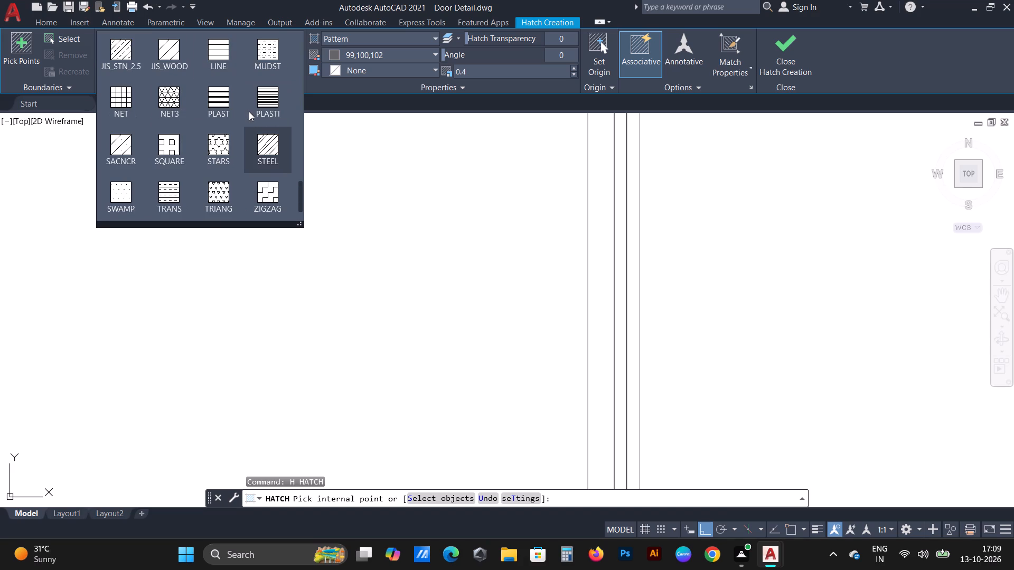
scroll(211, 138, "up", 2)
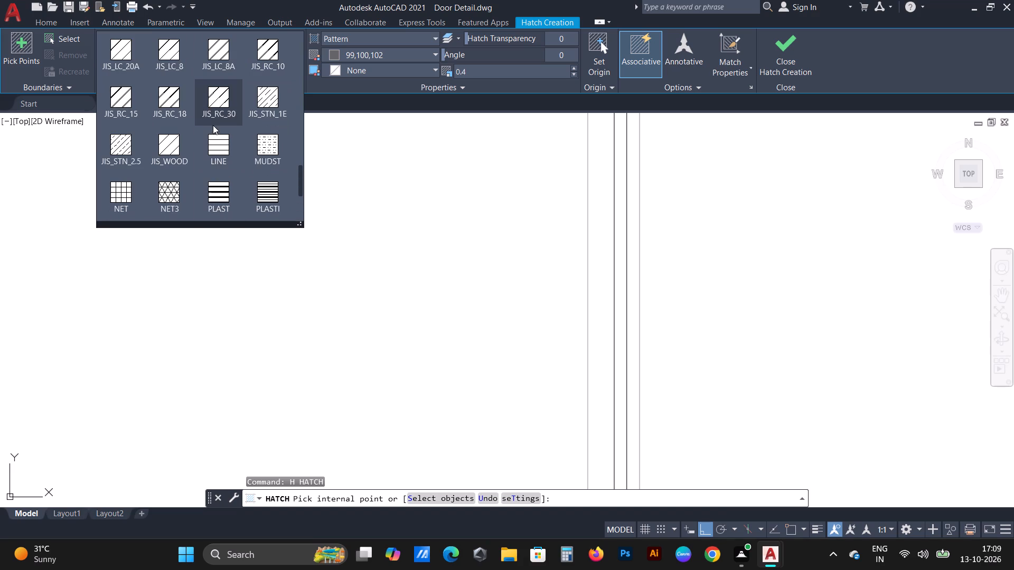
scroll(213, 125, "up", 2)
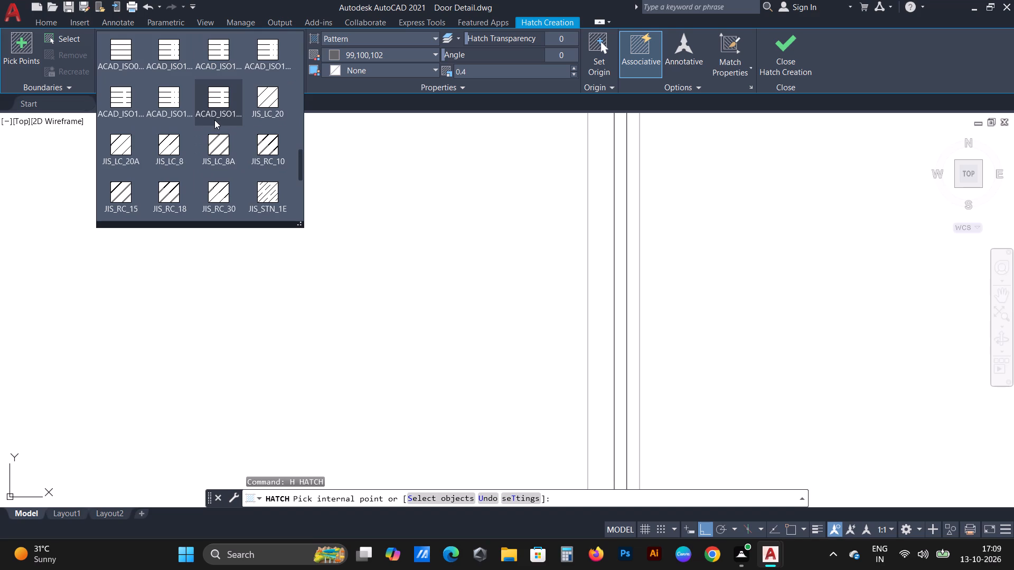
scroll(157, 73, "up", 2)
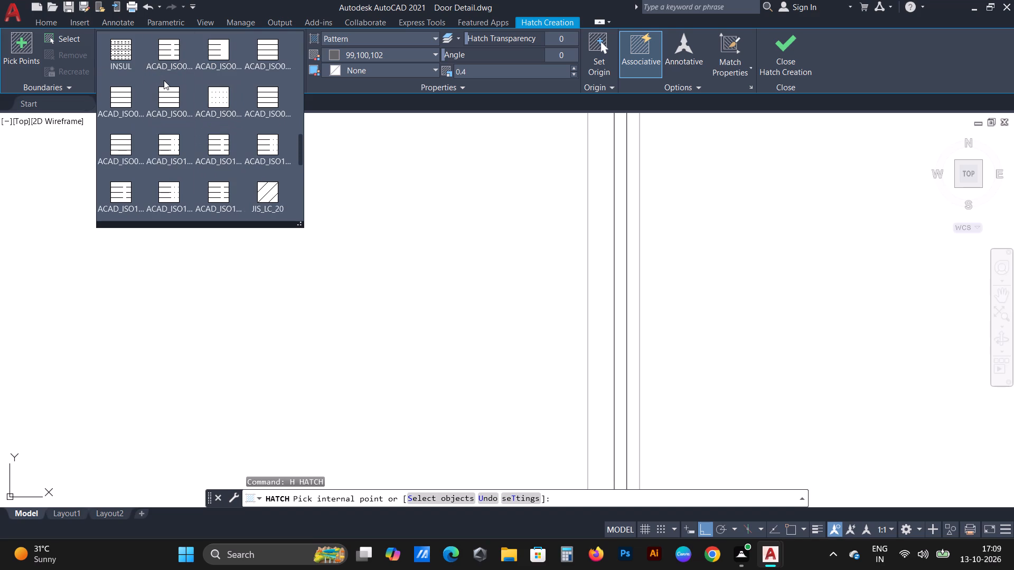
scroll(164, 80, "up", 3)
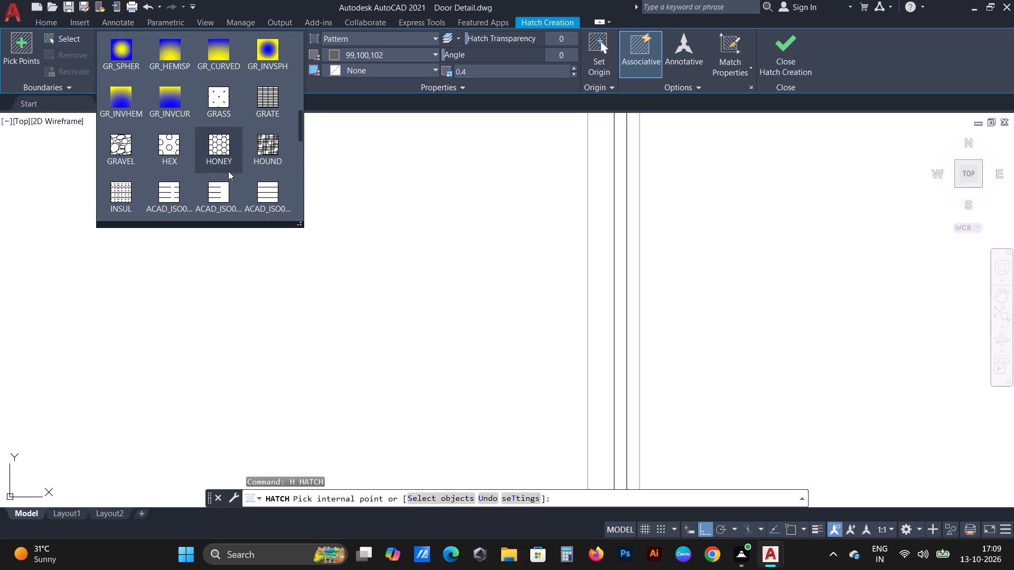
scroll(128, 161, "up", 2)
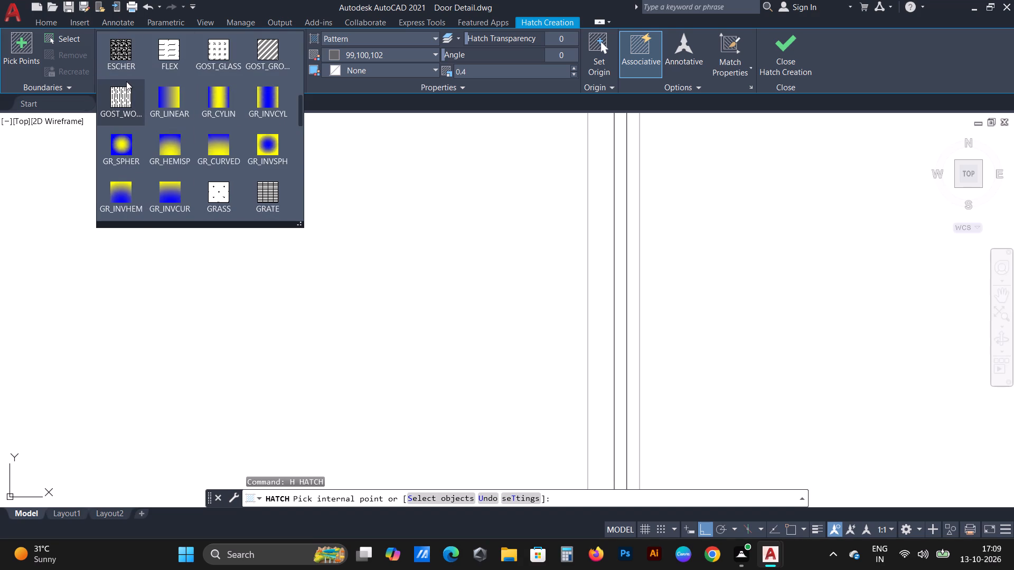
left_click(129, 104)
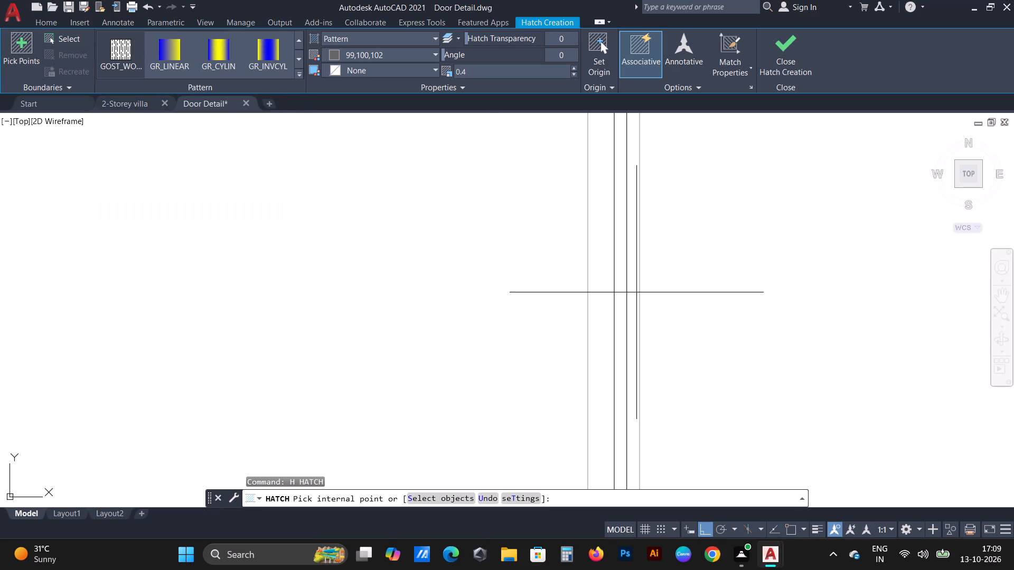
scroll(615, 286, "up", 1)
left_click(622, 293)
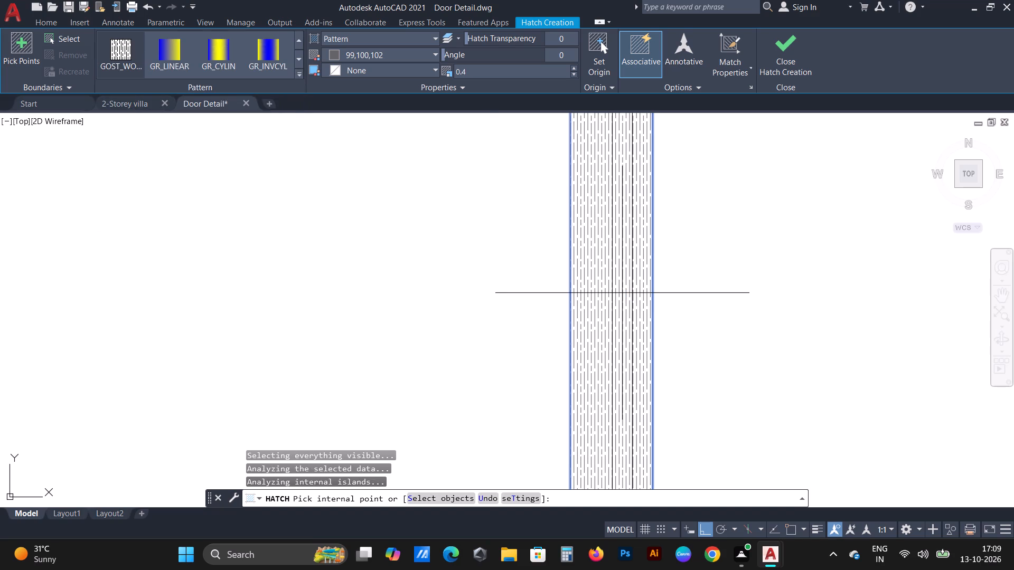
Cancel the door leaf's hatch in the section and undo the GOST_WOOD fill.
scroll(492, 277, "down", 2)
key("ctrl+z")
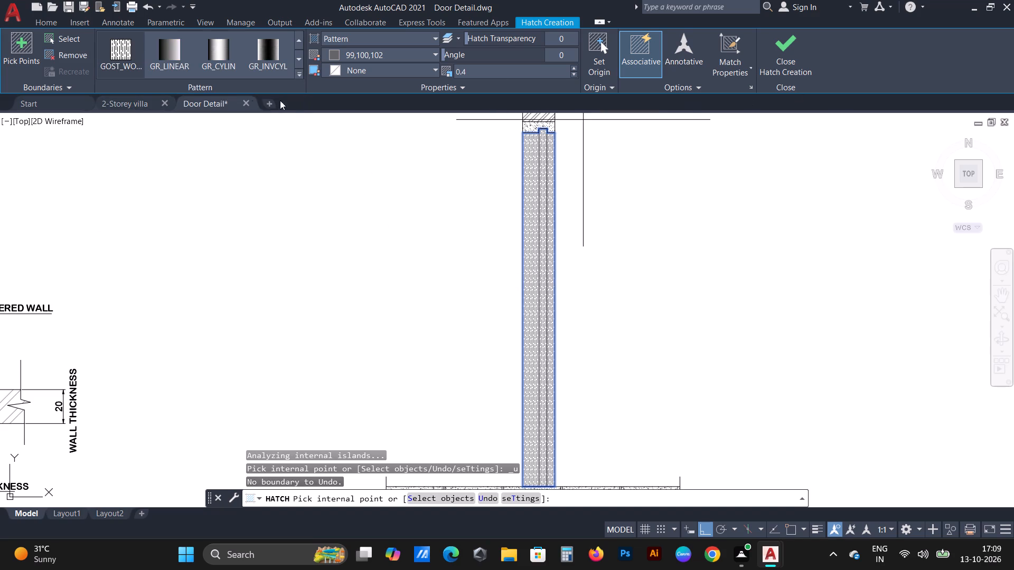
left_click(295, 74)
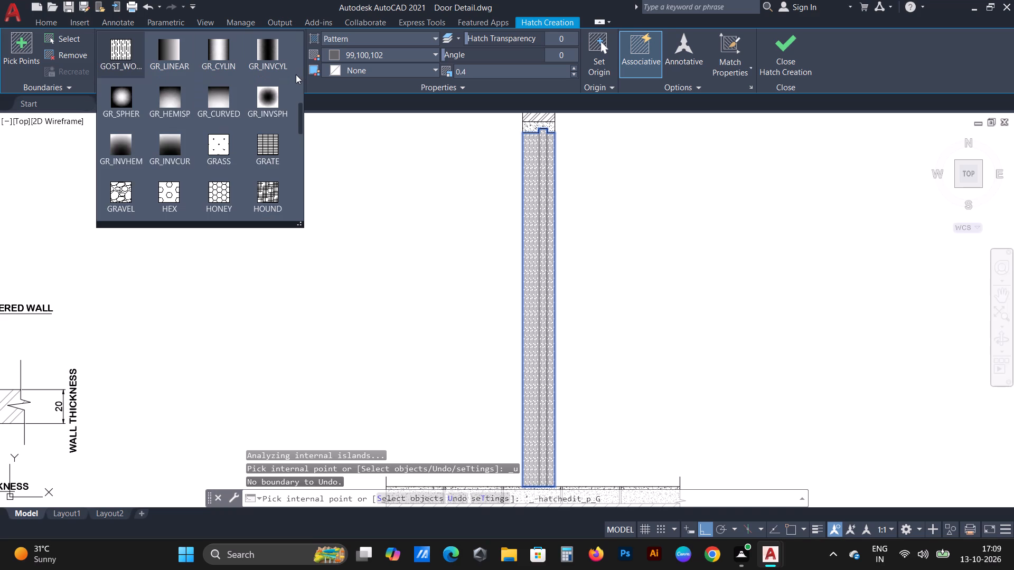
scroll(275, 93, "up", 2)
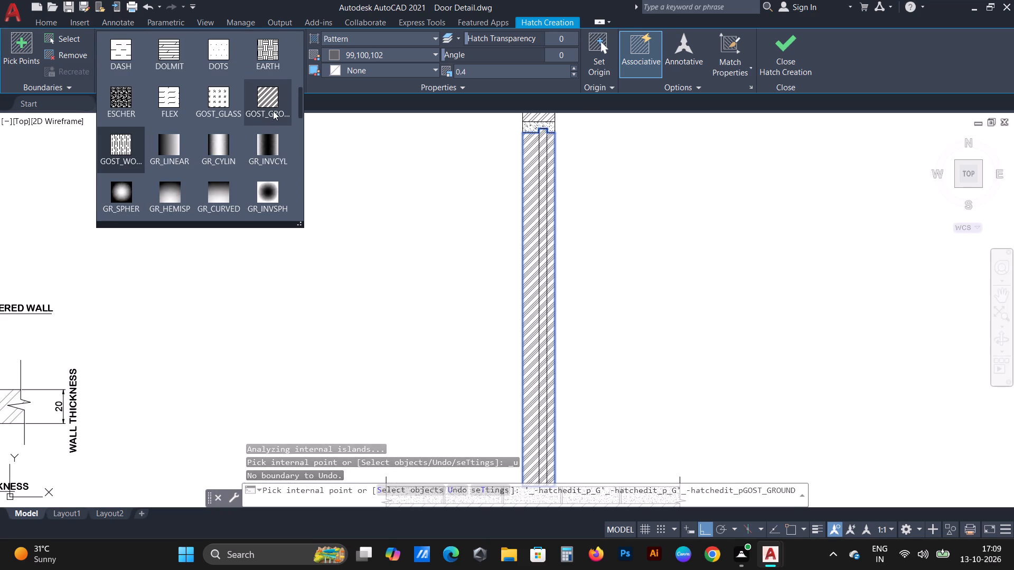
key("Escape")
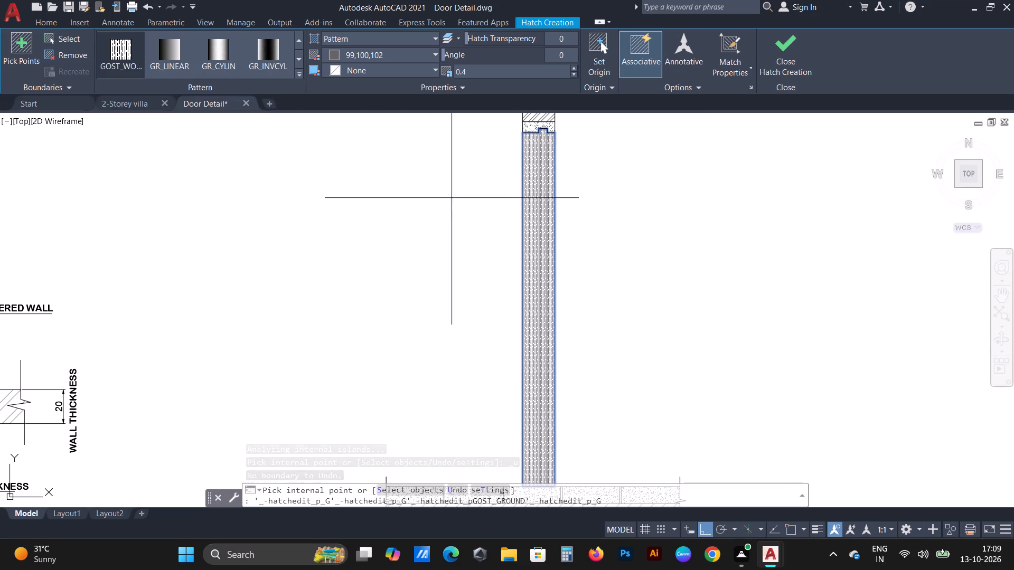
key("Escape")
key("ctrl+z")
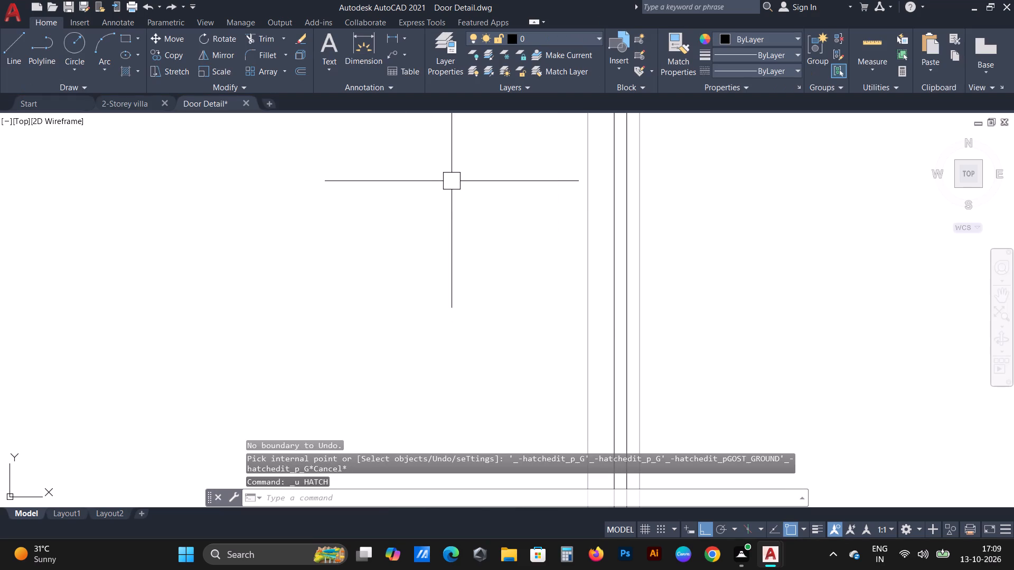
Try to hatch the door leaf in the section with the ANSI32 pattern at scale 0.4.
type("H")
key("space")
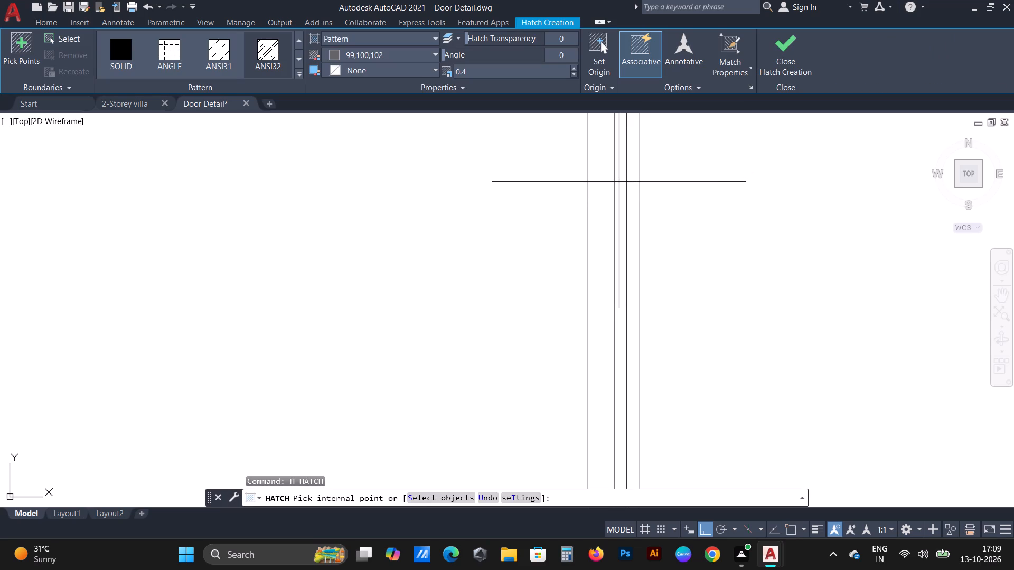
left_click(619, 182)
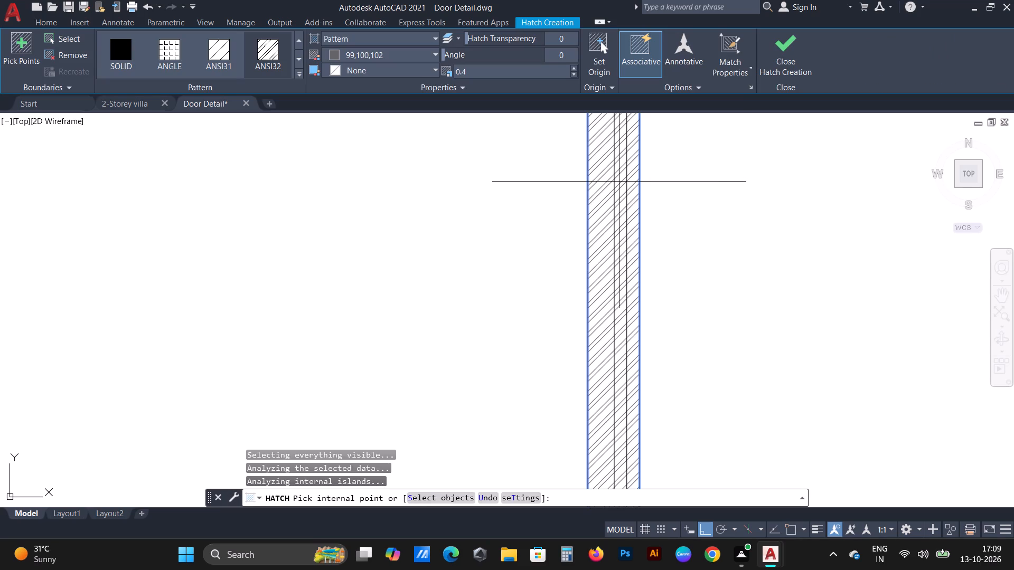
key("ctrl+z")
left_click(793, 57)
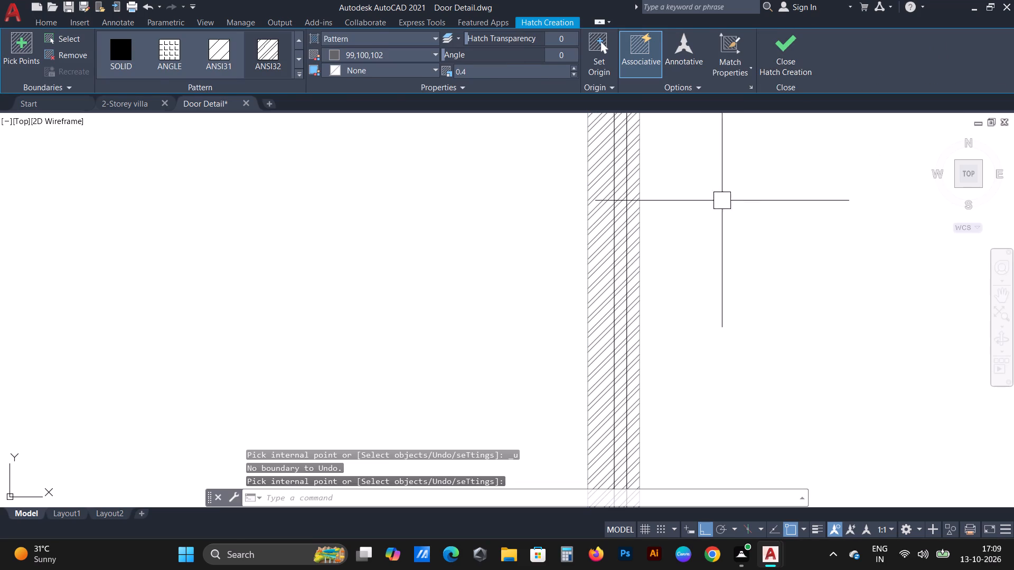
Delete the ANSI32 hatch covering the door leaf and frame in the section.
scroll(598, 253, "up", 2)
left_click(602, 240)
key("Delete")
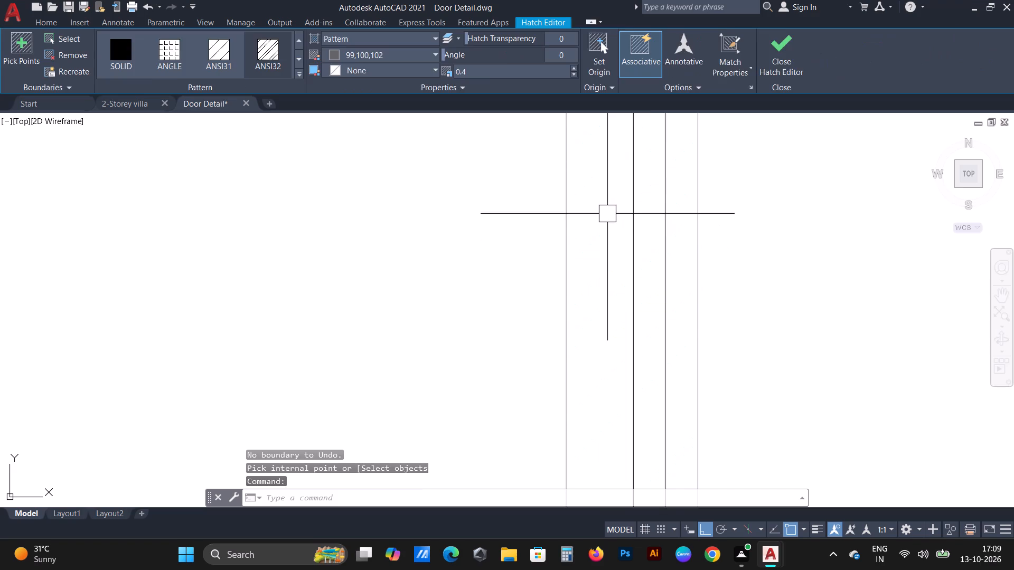
Stretch the short edge line of the door leaf in the section down to the top of the floor tiles.
scroll(651, 362, "down", 6)
scroll(651, 416, "up", 8)
middle_click_drag(673, 498, 677, 439)
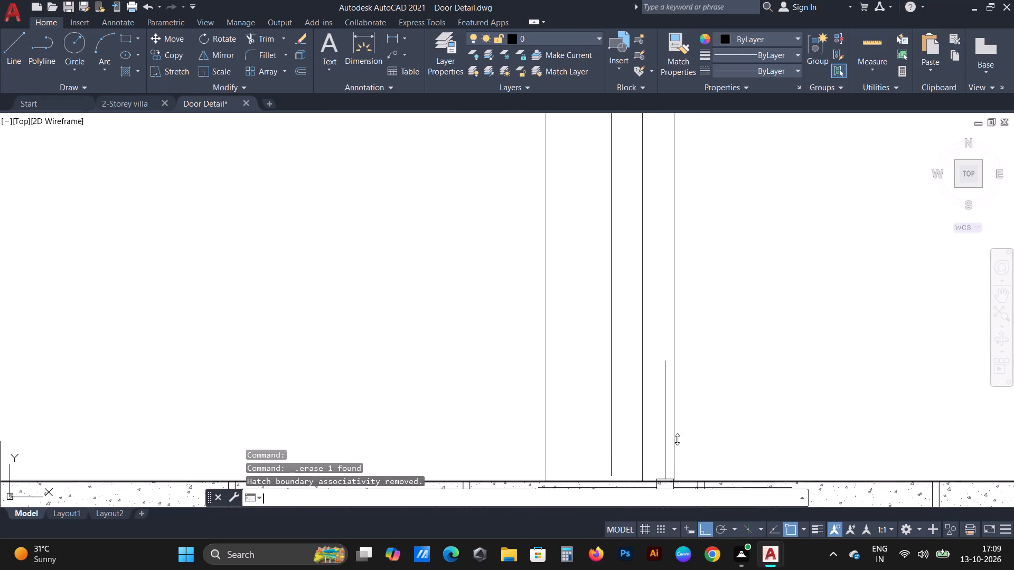
scroll(677, 439, "up", 1)
middle_click_drag(677, 439, 688, 302)
scroll(589, 269, "down", 3)
scroll(602, 389, "up", 3)
middle_click_drag(553, 175, 564, 278)
scroll(542, 225, "up", 2)
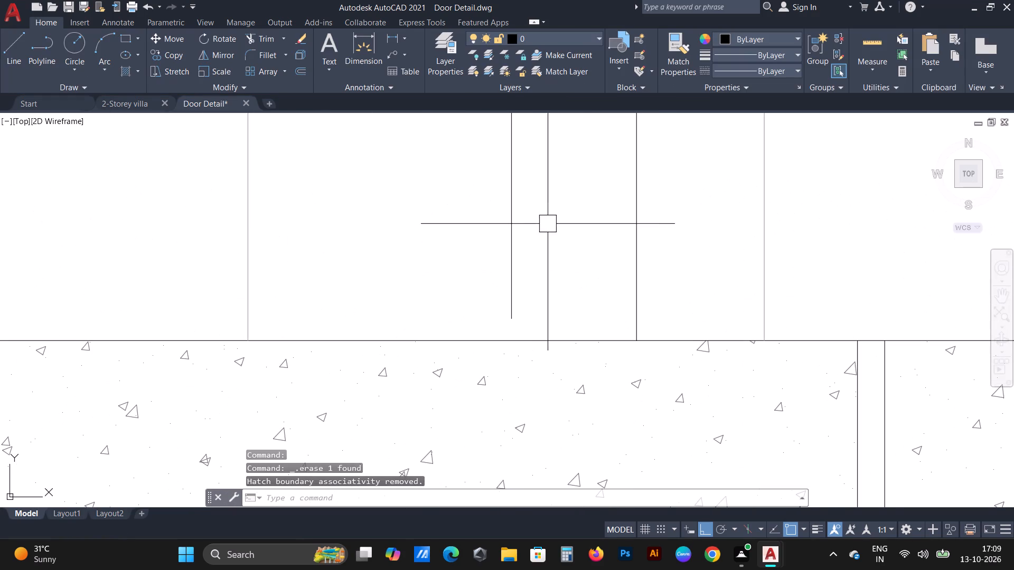
left_click(551, 222)
left_click_drag(468, 223, 468, 228)
left_click(515, 315)
left_click(512, 341)
key("Escape")
Hatch the door leaf in the section with the GOST_WOOD pattern at scale 0.9.
scroll(508, 316, "down", 1)
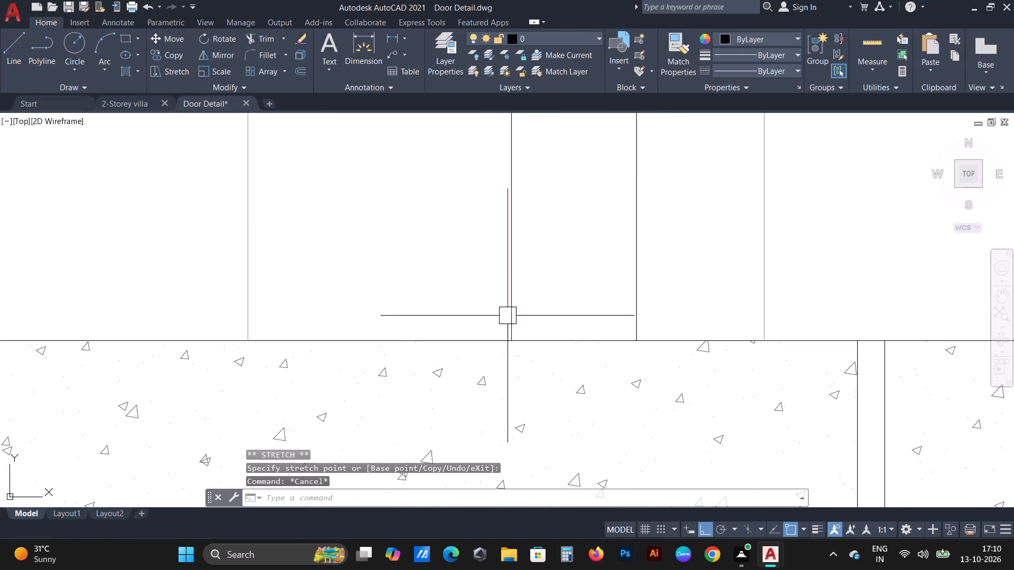
scroll(508, 316, "down", 6)
type("H")
key("space")
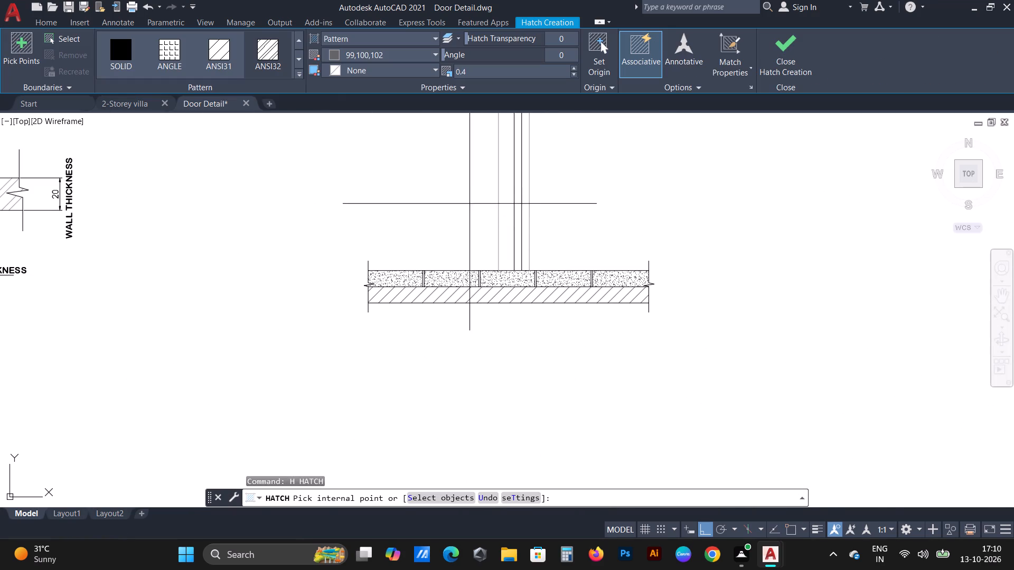
left_click(295, 72)
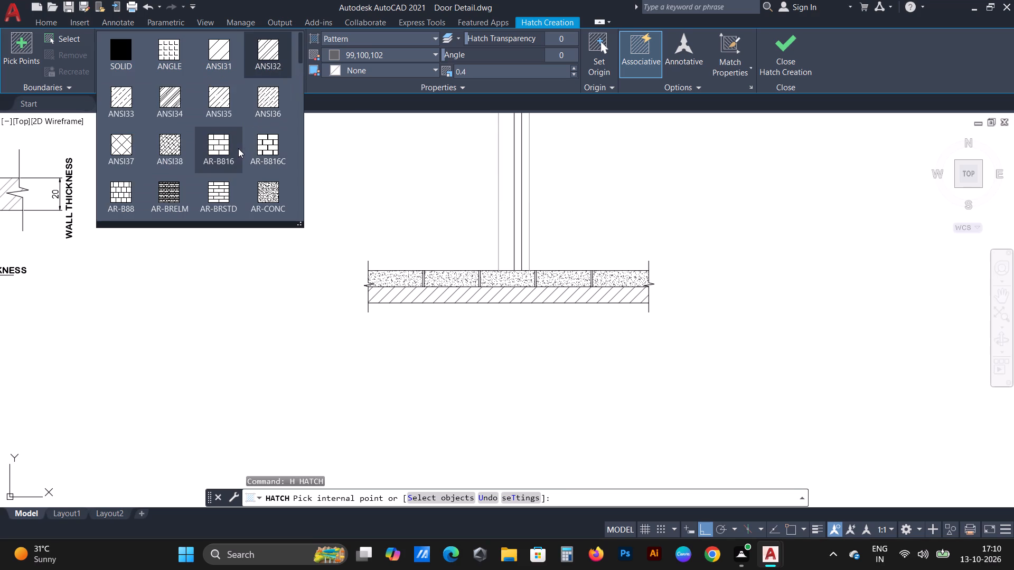
scroll(237, 163, "down", 1)
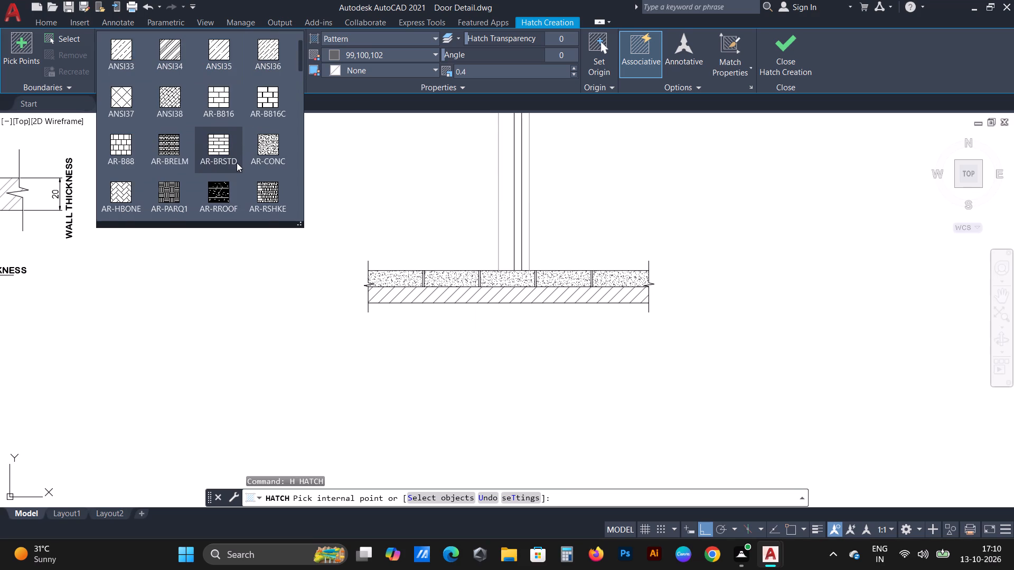
scroll(237, 163, "down", 1)
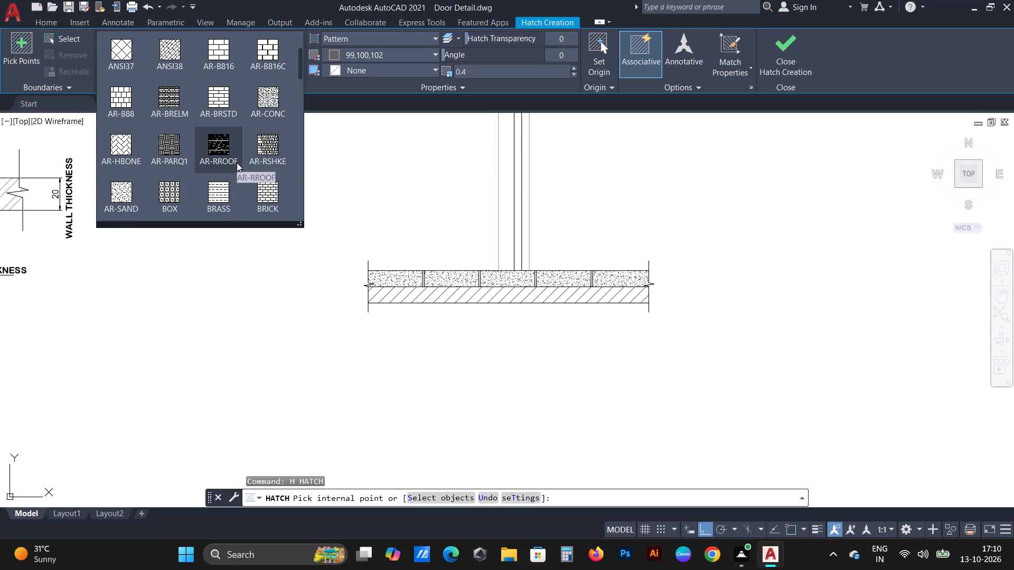
scroll(237, 163, "down", 1)
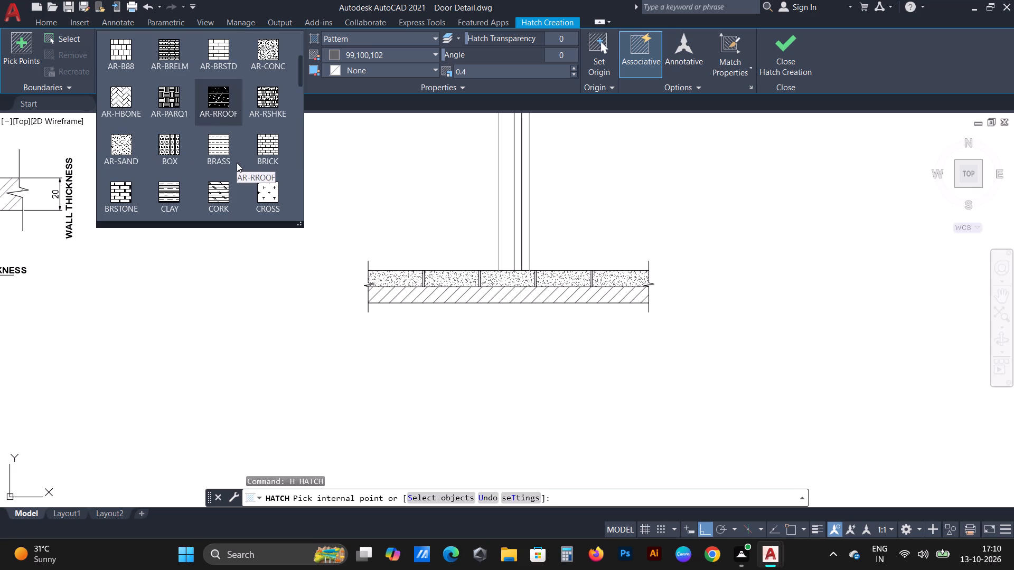
scroll(237, 163, "down", 2)
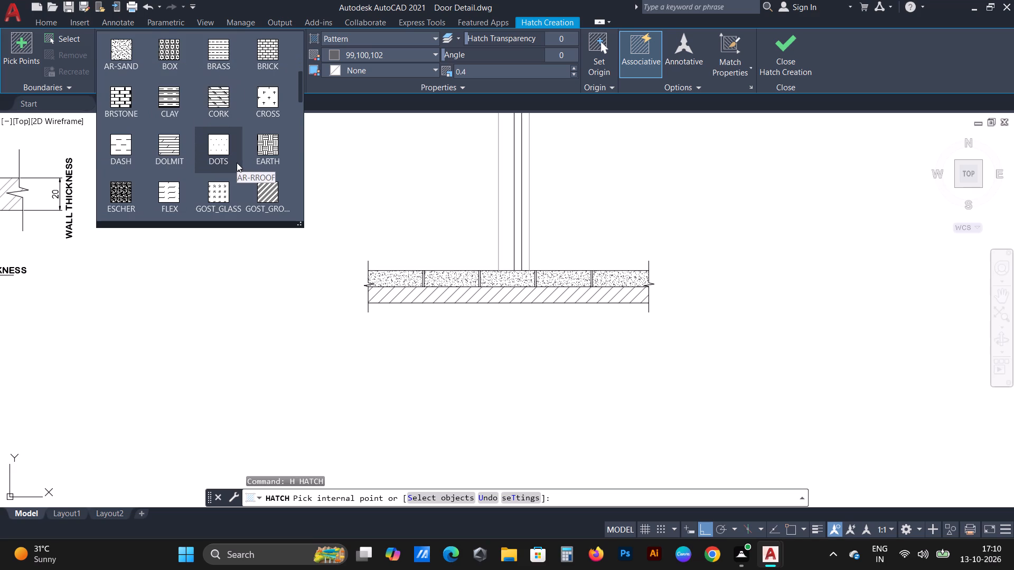
scroll(237, 163, "down", 1)
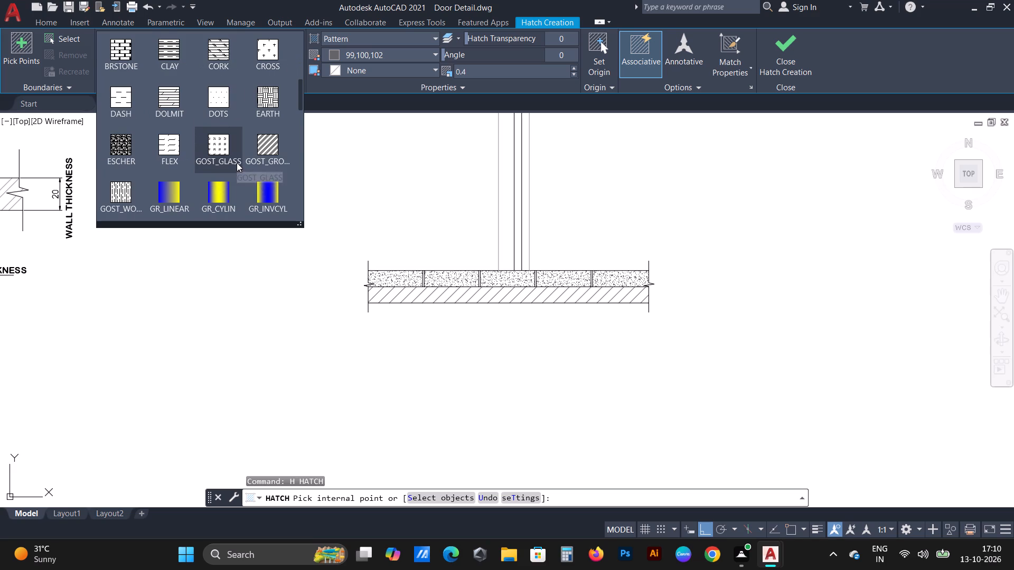
left_click(132, 192)
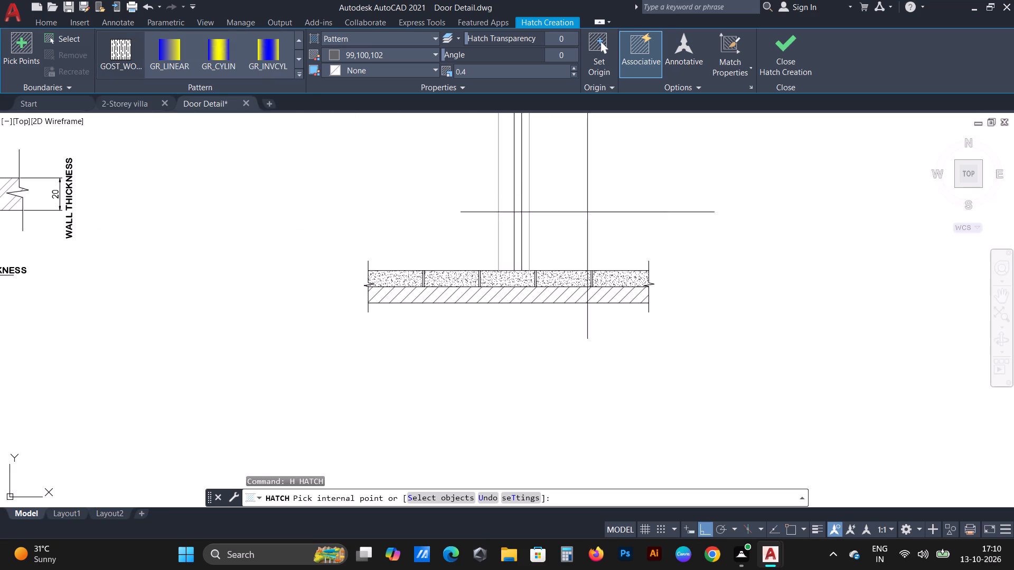
left_click(519, 218)
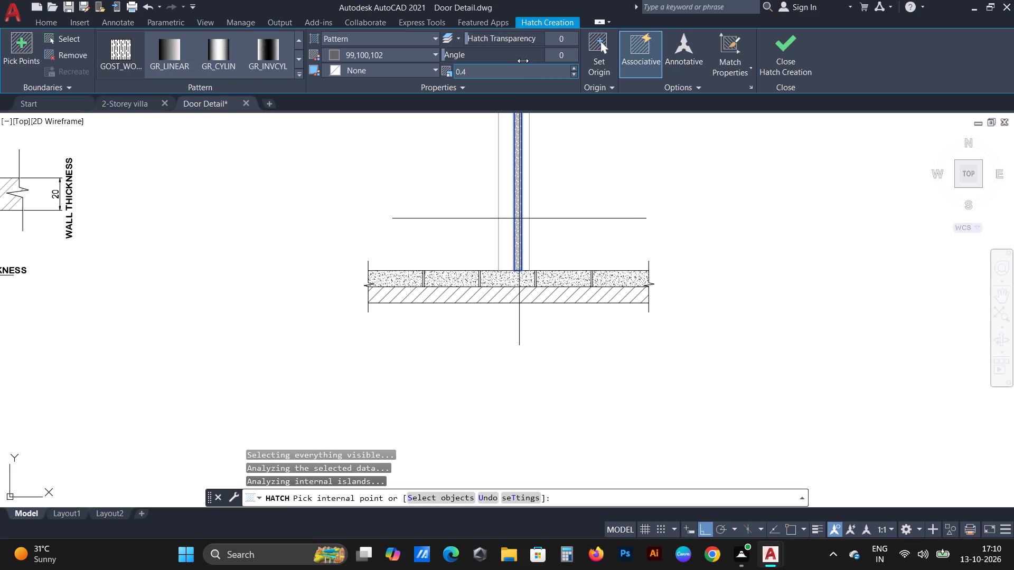
left_click(508, 72)
double_click(527, 74)
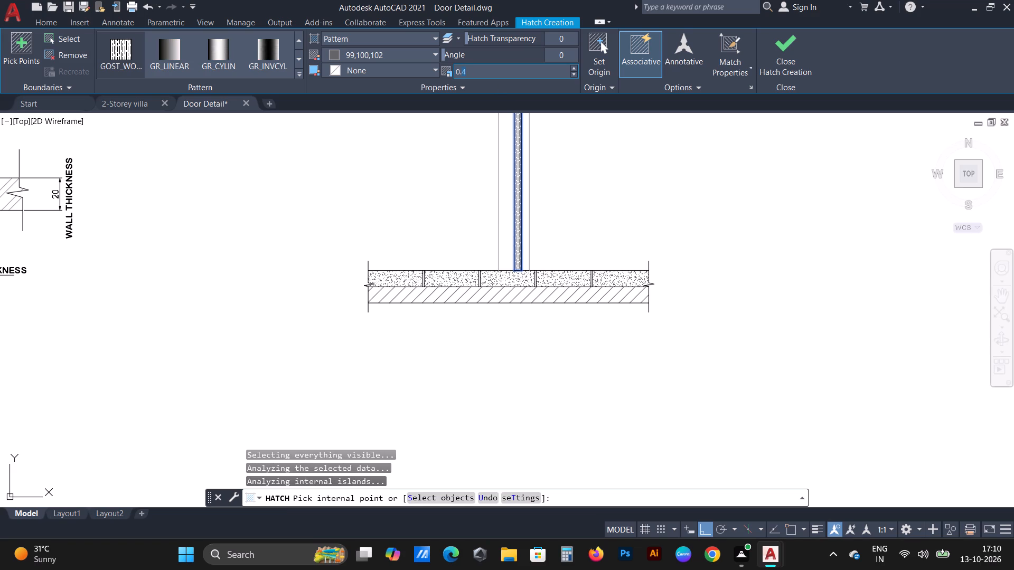
key("BackSpace")
key("9")
key("Return")
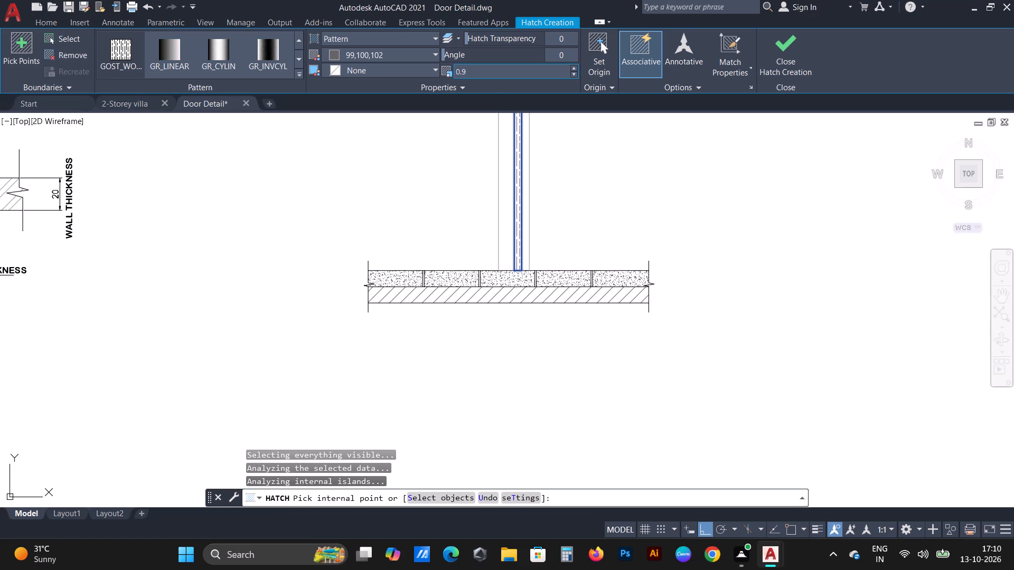
left_click(780, 48)
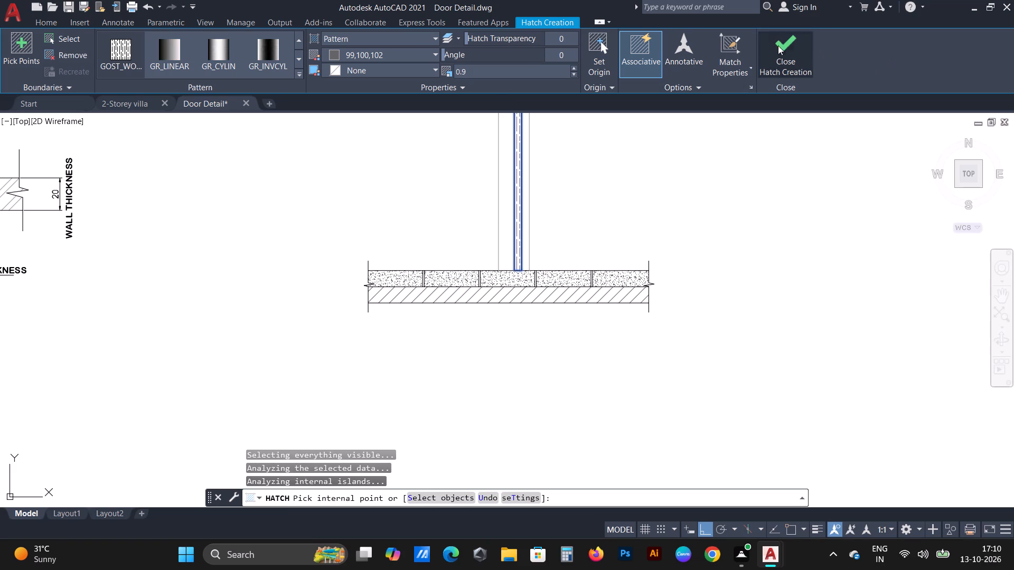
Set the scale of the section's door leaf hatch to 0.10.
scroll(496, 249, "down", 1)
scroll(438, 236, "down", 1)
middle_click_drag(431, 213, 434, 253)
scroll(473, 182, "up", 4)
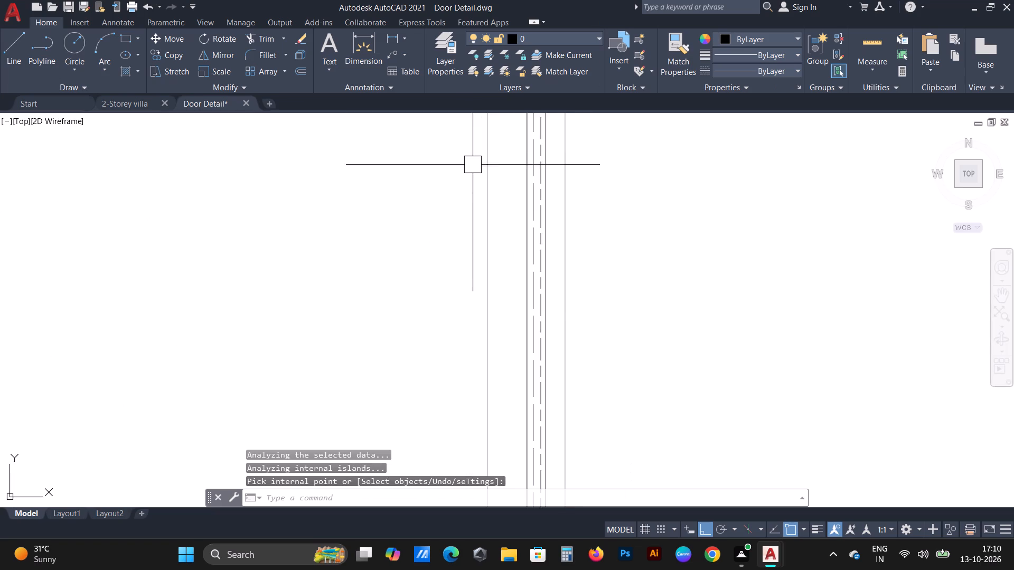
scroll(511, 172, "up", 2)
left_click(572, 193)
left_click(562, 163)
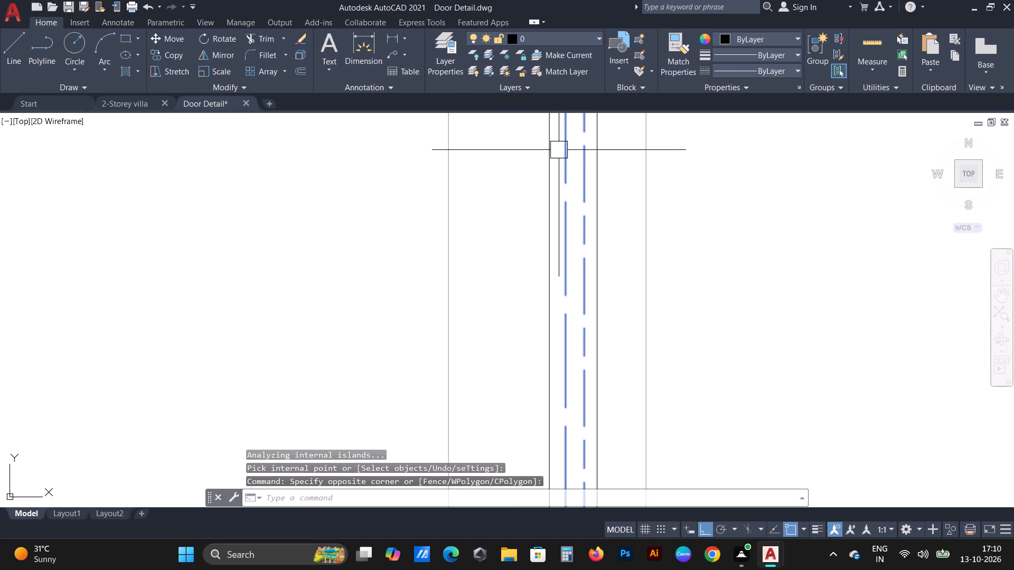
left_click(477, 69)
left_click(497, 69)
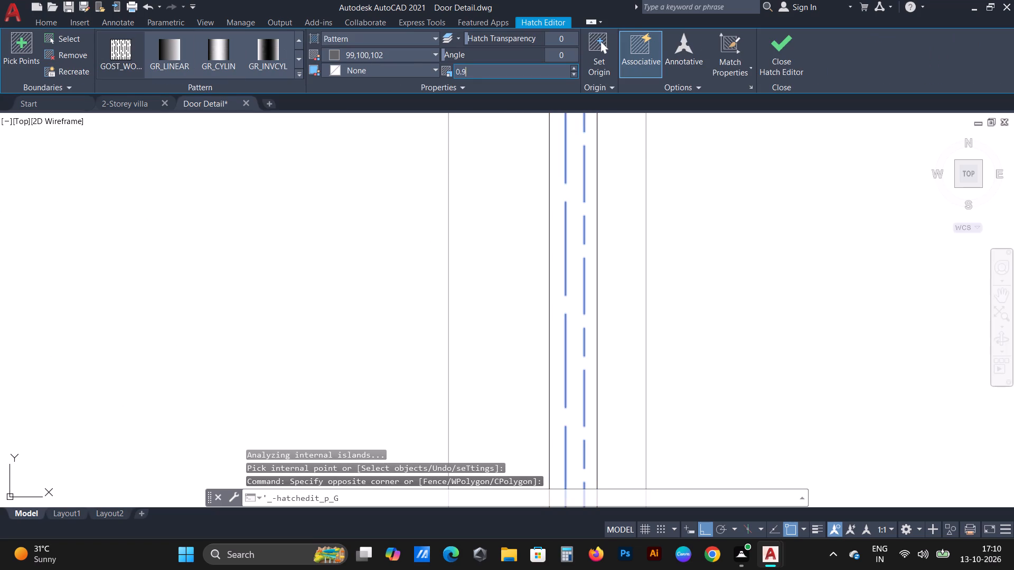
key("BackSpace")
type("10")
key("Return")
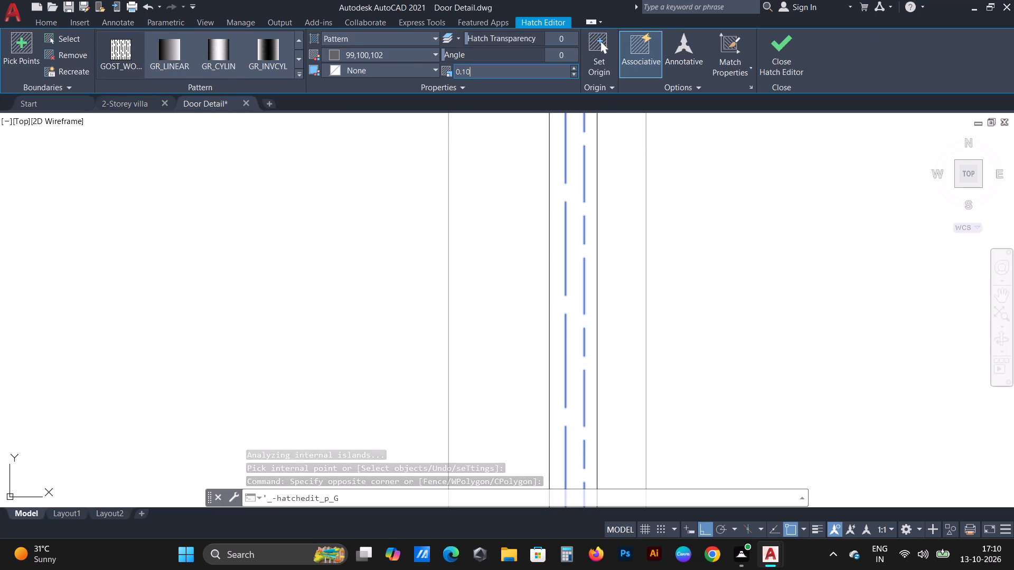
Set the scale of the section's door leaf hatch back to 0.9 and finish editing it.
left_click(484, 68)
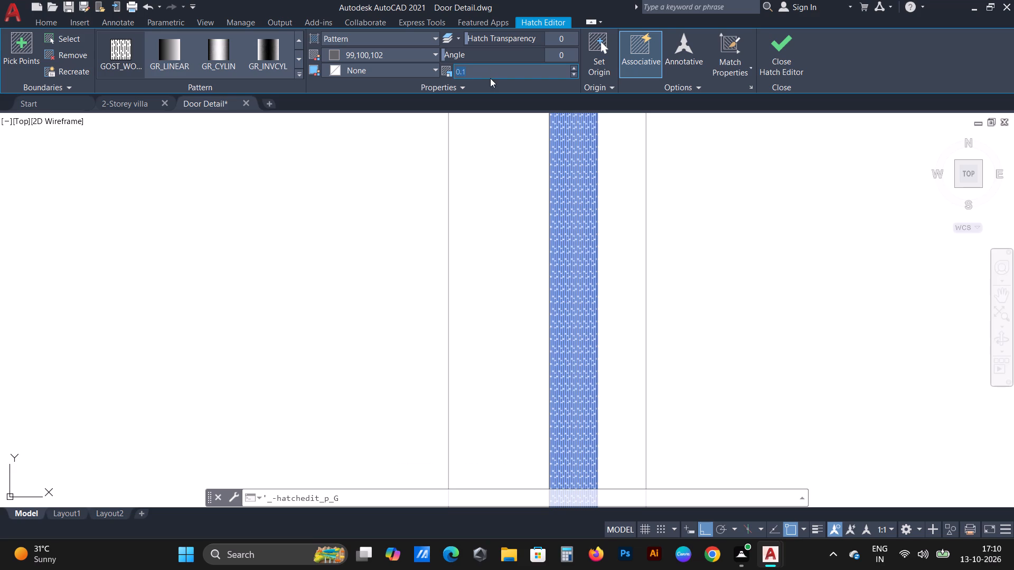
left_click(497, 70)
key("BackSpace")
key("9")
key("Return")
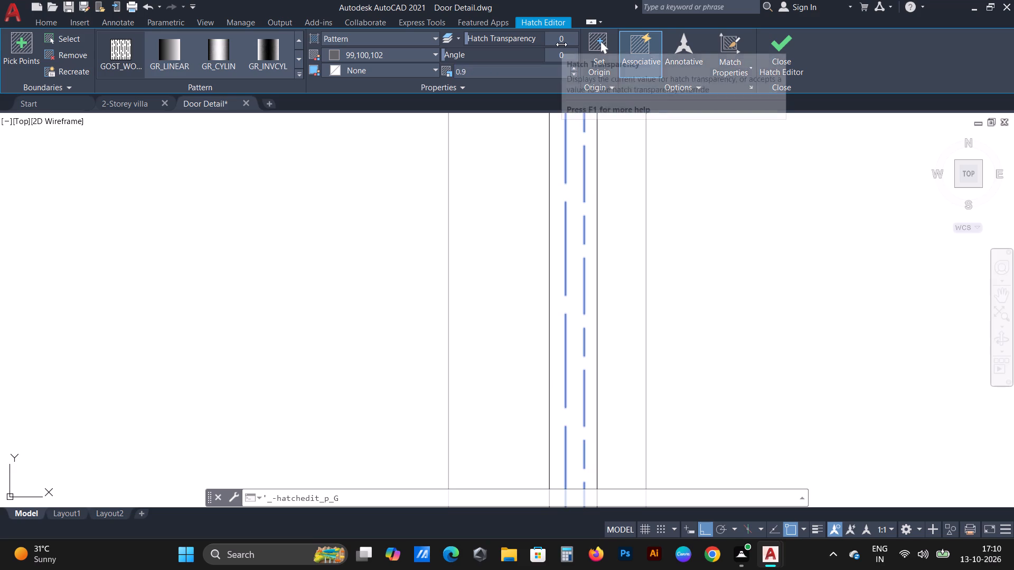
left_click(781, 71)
Move the unhatched section copy straight down until its floor is roughly level with the elevation's ground line.
scroll(487, 151, "down", 2)
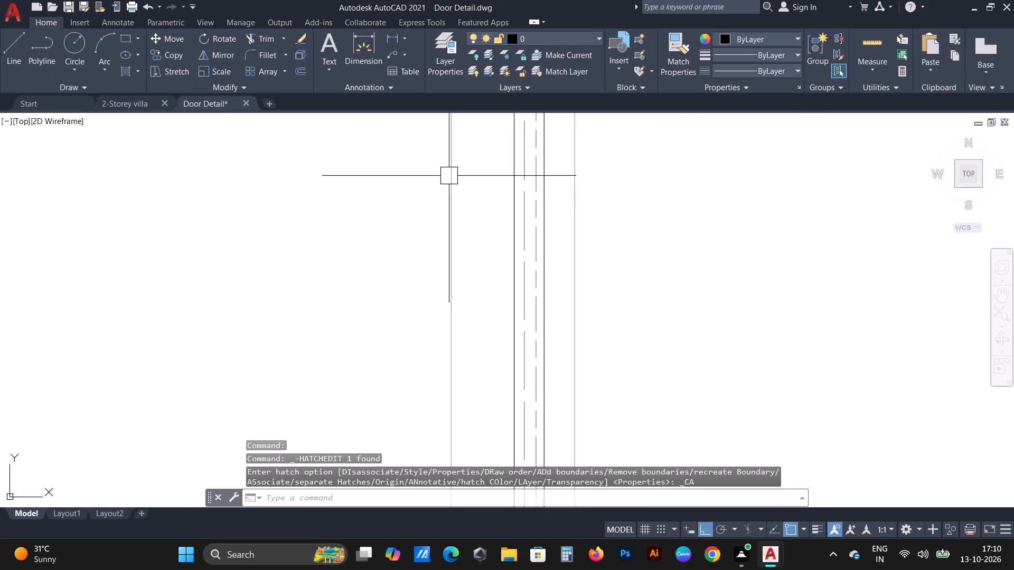
scroll(449, 176, "down", 5)
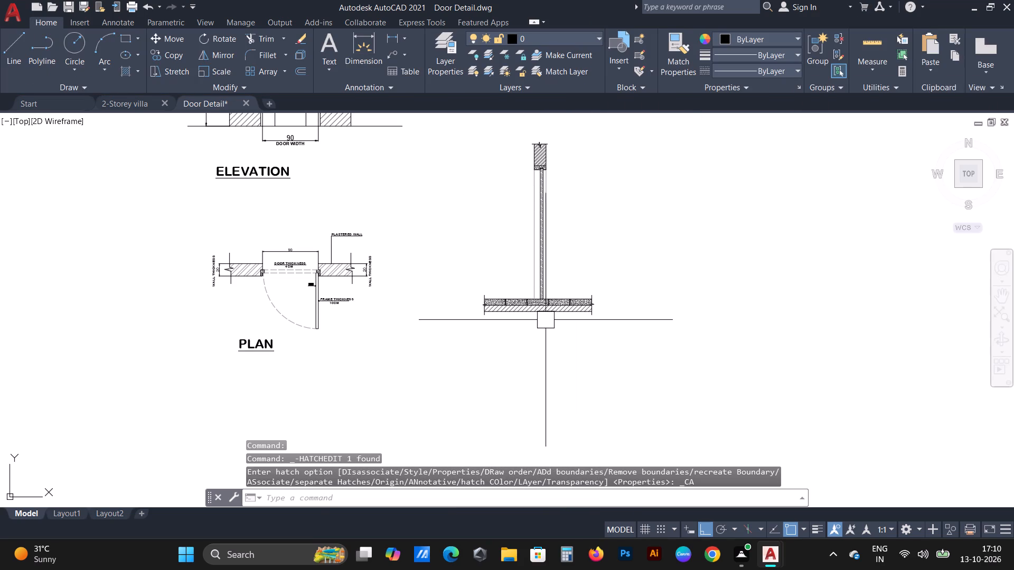
scroll(530, 270, "down", 2)
scroll(538, 255, "up", 1)
middle_click_drag(538, 255, 548, 288)
scroll(548, 289, "down", 1)
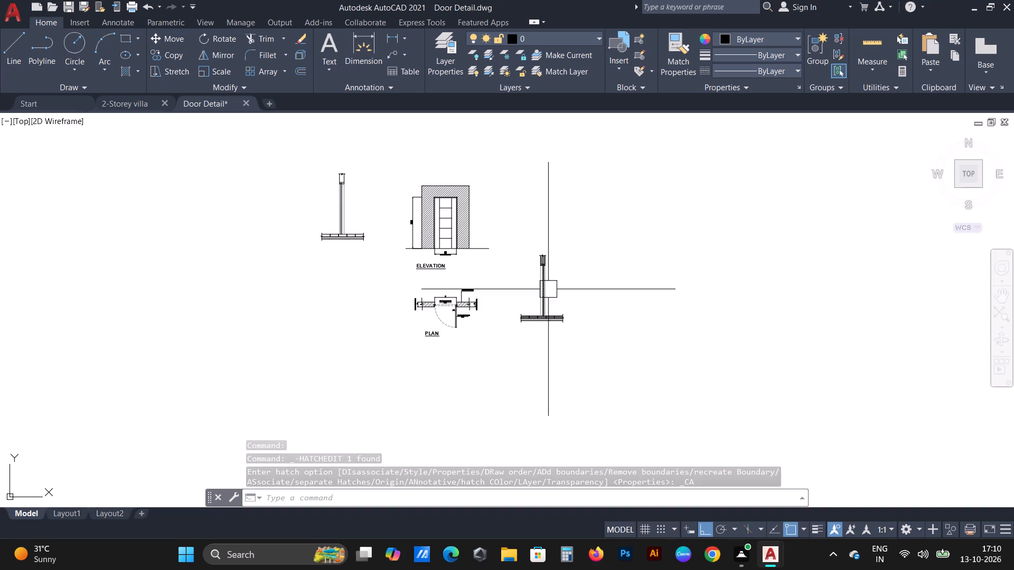
scroll(322, 149, "up", 1)
scroll(348, 251, "up", 2)
scroll(173, 192, "down", 1)
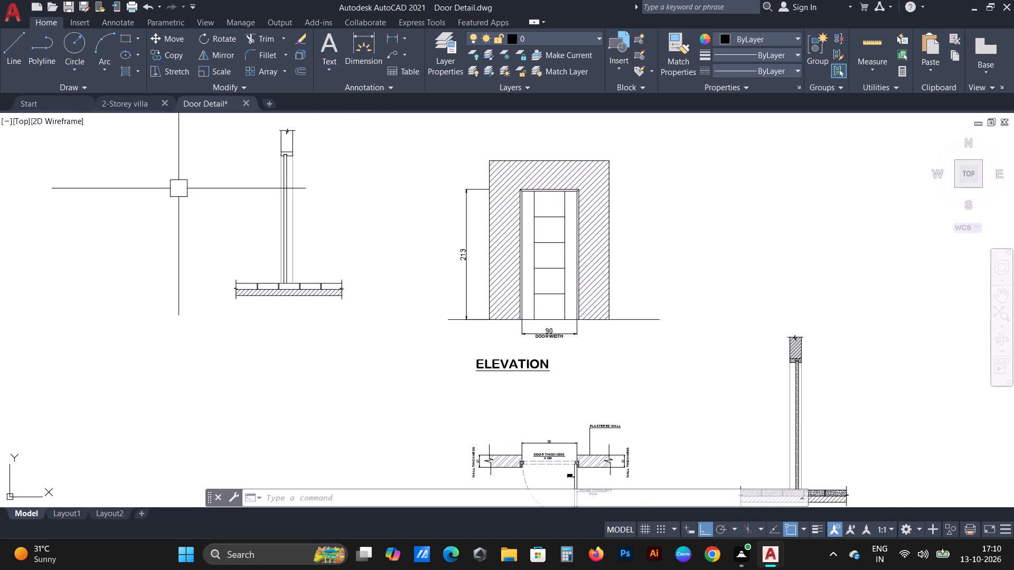
left_click(181, 119)
left_click(374, 330)
key("m")
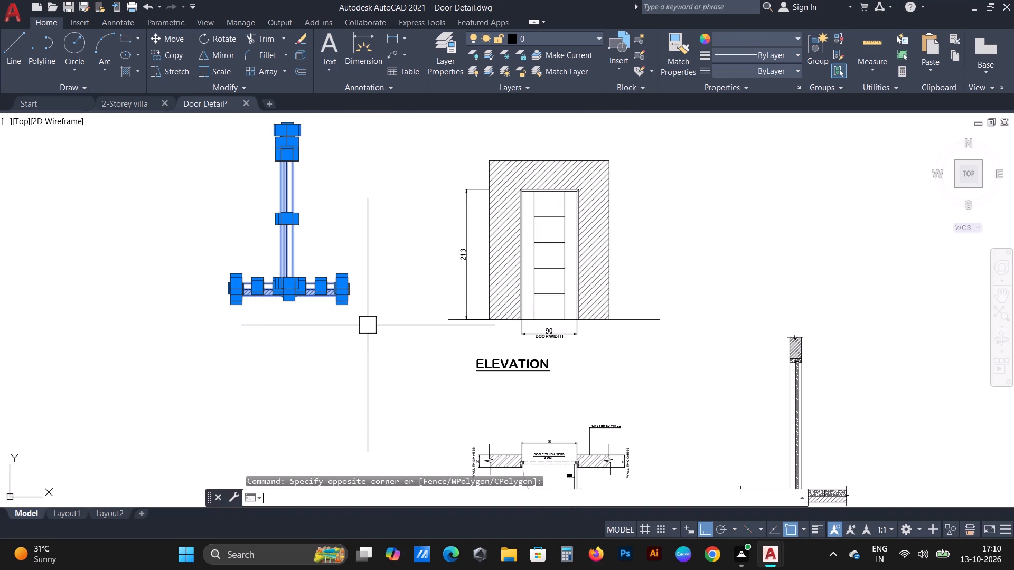
key("space")
scroll(346, 337, "up", 1)
left_click(336, 278)
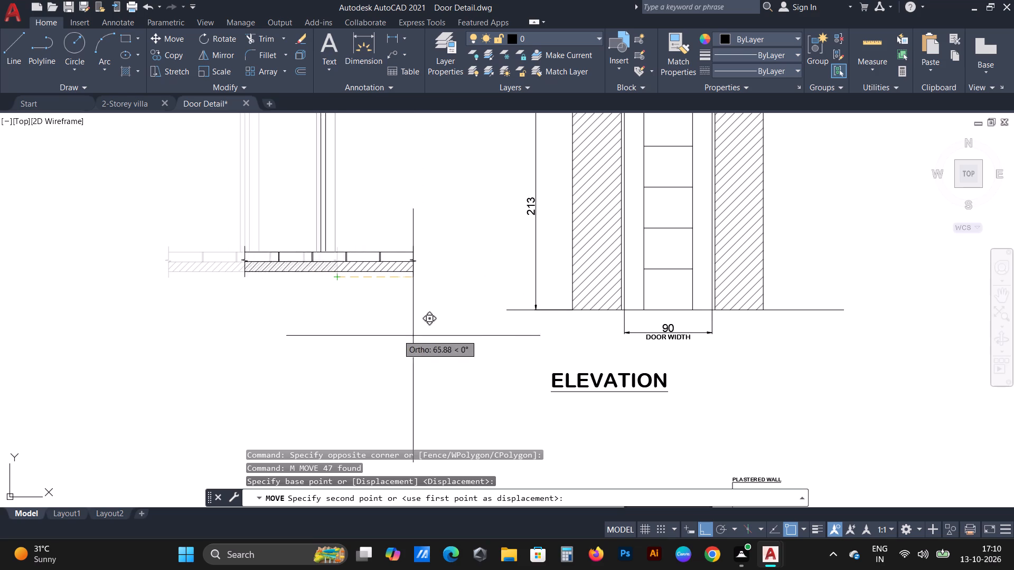
left_click(370, 322)
key("Escape")
scroll(378, 311, "down", 1)
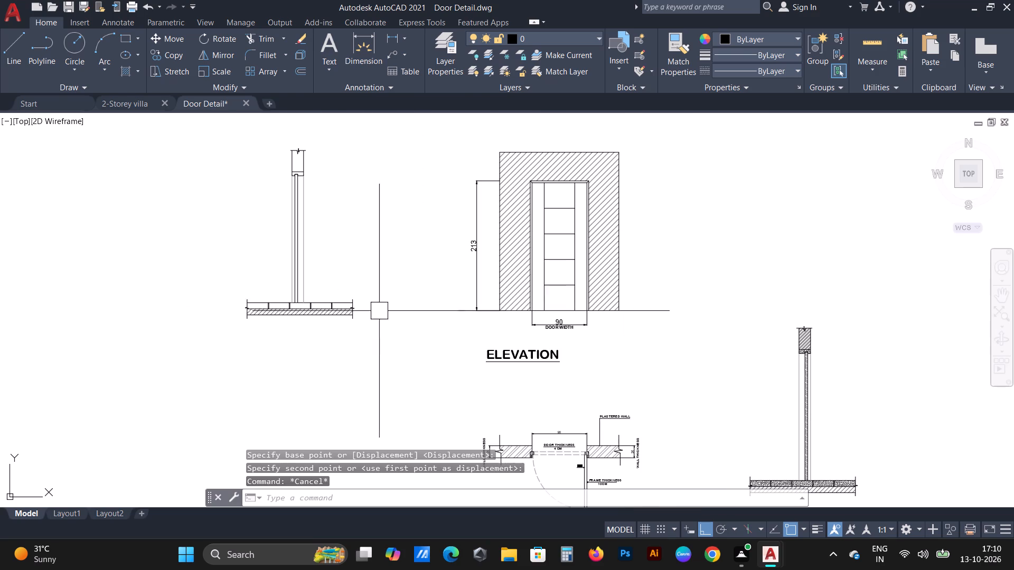
Draw a horizontal line from the near end of the elevation's ground line toward the unhatched section copy.
scroll(452, 315, "up", 1)
key("l")
key("space")
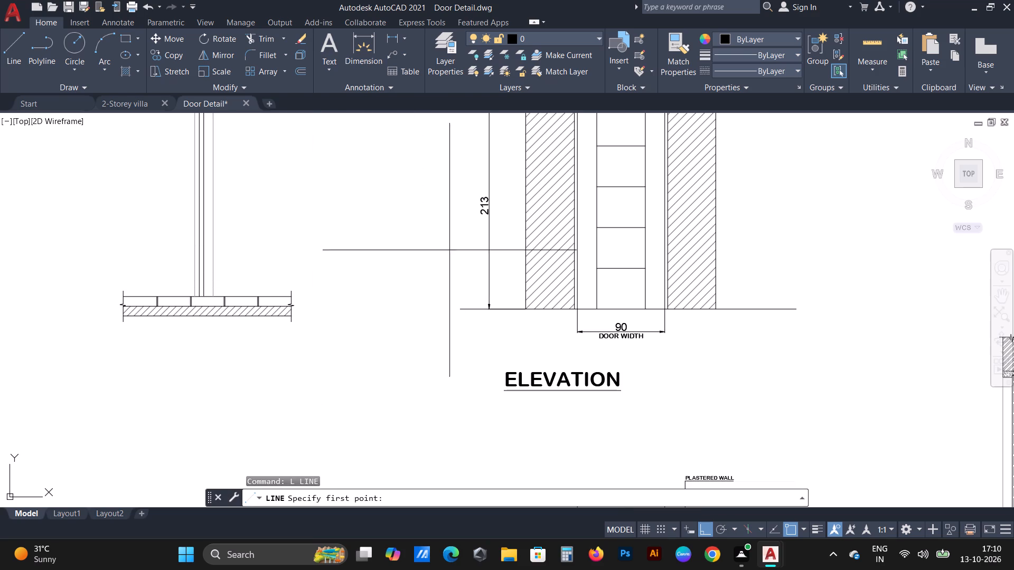
left_click_drag(460, 312, 440, 312)
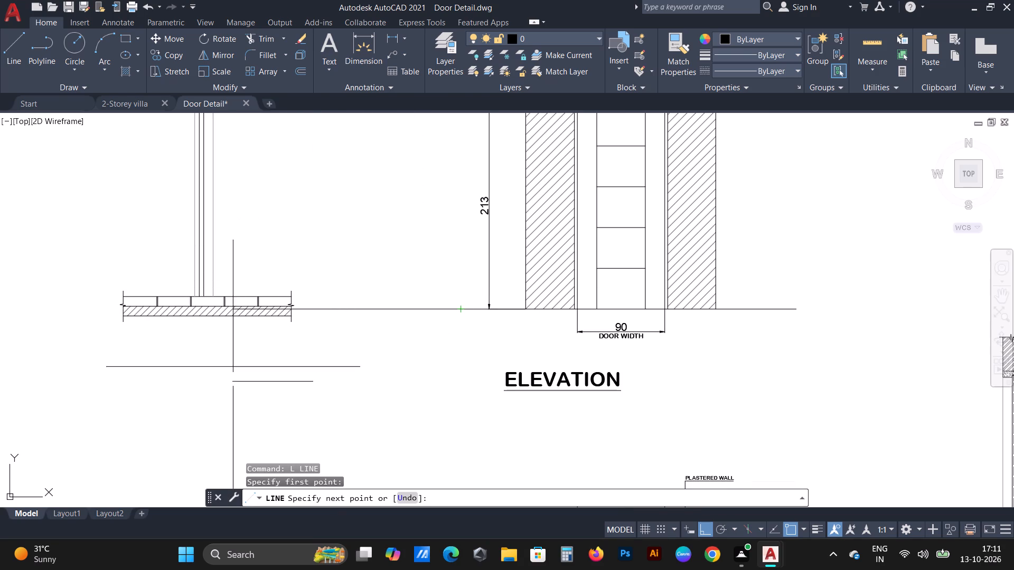
left_click(342, 315)
key("Escape")
Move the unhatched section copy so the lower end of its floor break line meets the new ground line's free end.
left_click_drag(301, 367, 301, 361)
scroll(252, 286, "down", 1)
left_click(154, 131)
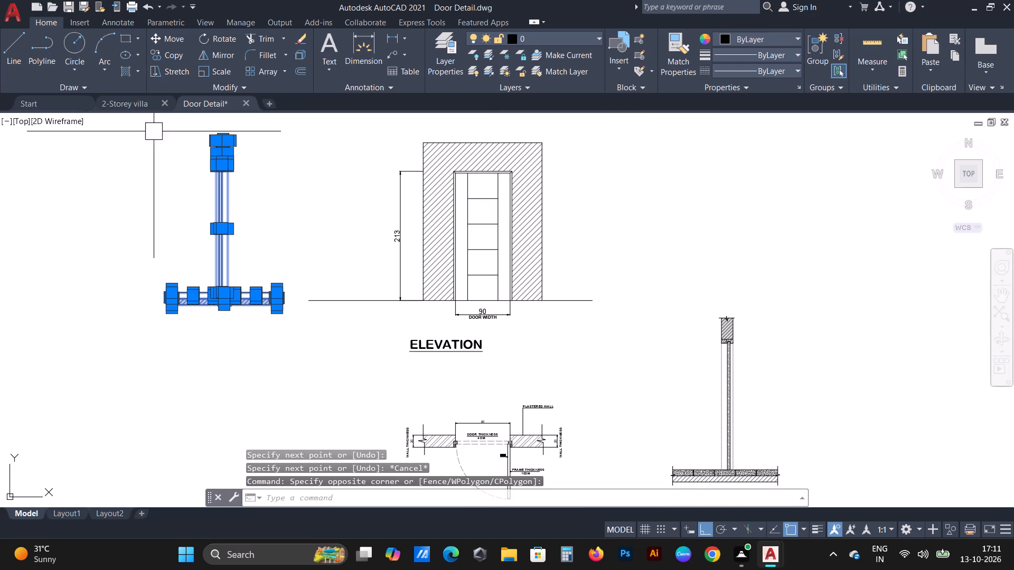
type("M")
key("space")
scroll(293, 250, "up", 2)
scroll(247, 386, "up", 2)
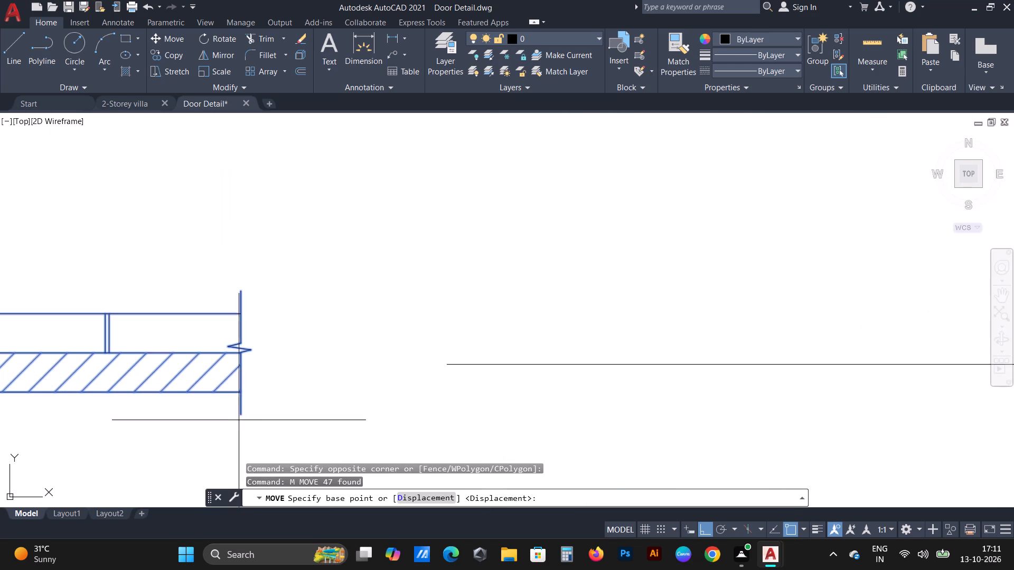
left_click(239, 408)
left_click(454, 365)
scroll(396, 365, "down", 2)
left_click_drag(489, 384, 488, 367)
left_click(484, 346)
scroll(422, 372, "up", 2)
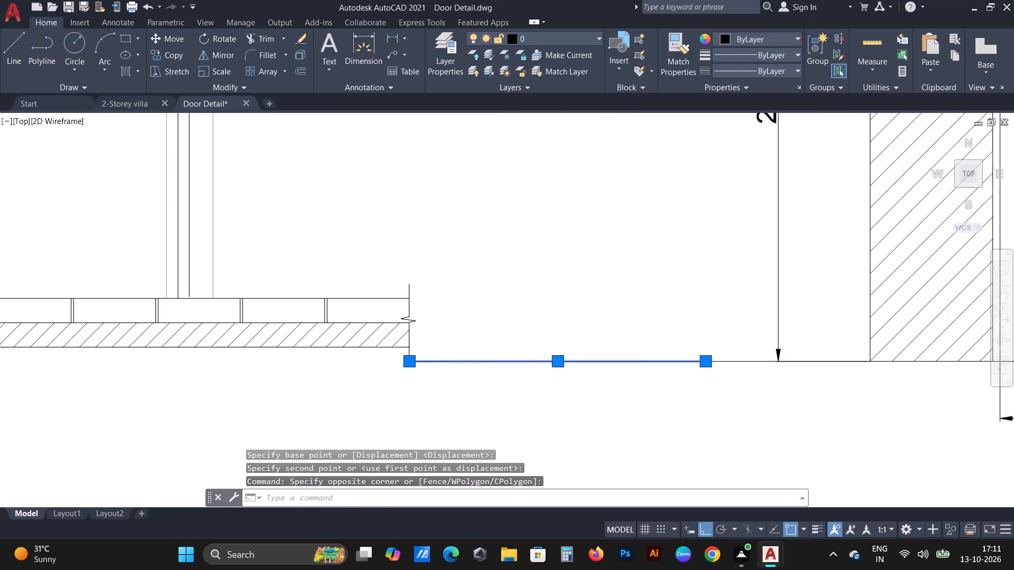
key("Escape")
Move the unhatched section copy down so the bottom corner of its hatched floor slab sits on the ground line's end.
scroll(435, 278, "down", 4)
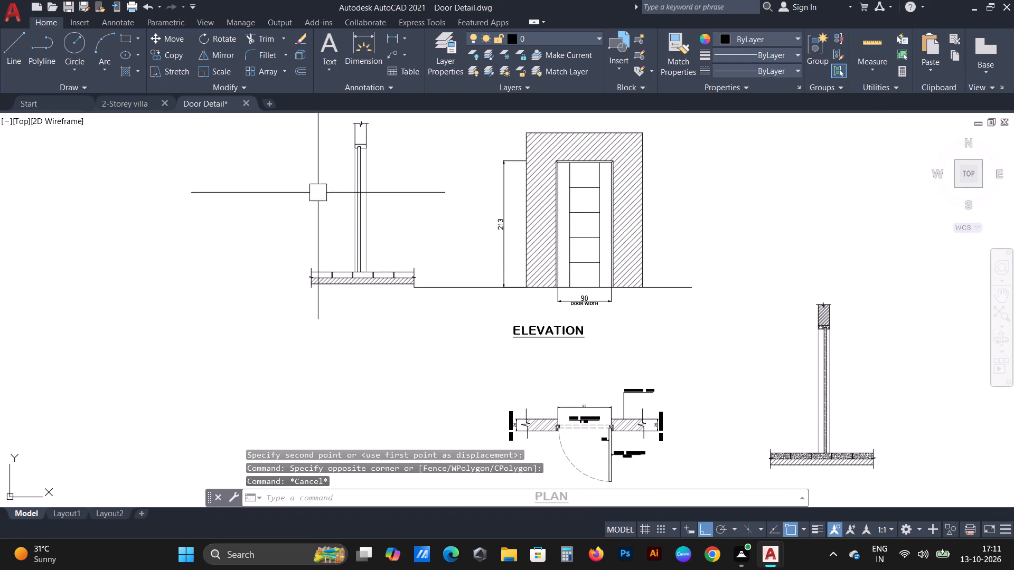
middle_click_drag(319, 197, 333, 257)
left_click_drag(246, 167, 279, 193)
left_click(439, 392)
scroll(414, 329, "up", 3)
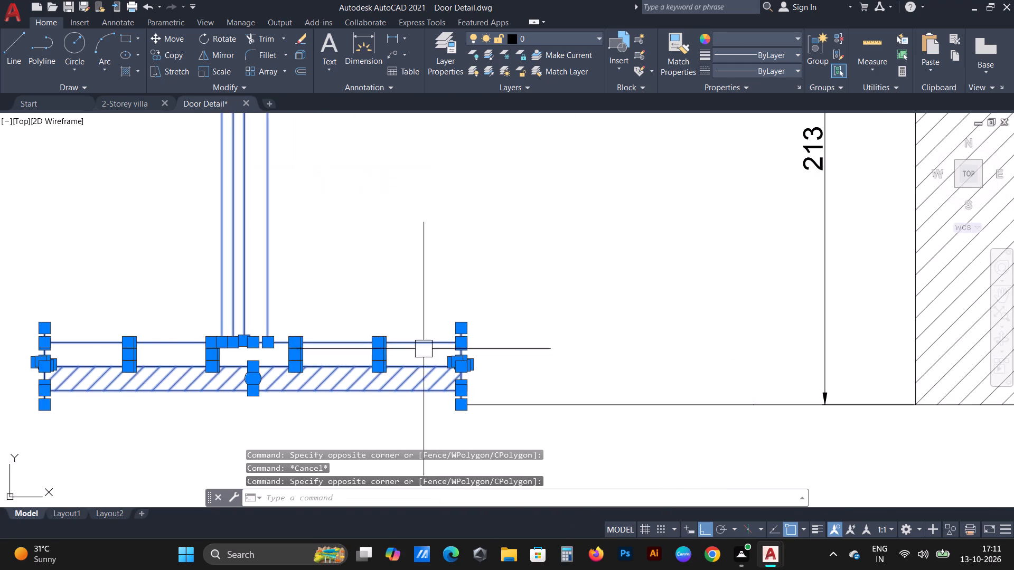
scroll(424, 349, "up", 1)
middle_click_drag(425, 349, 421, 265)
key("m")
key("space")
scroll(508, 335, "up", 2)
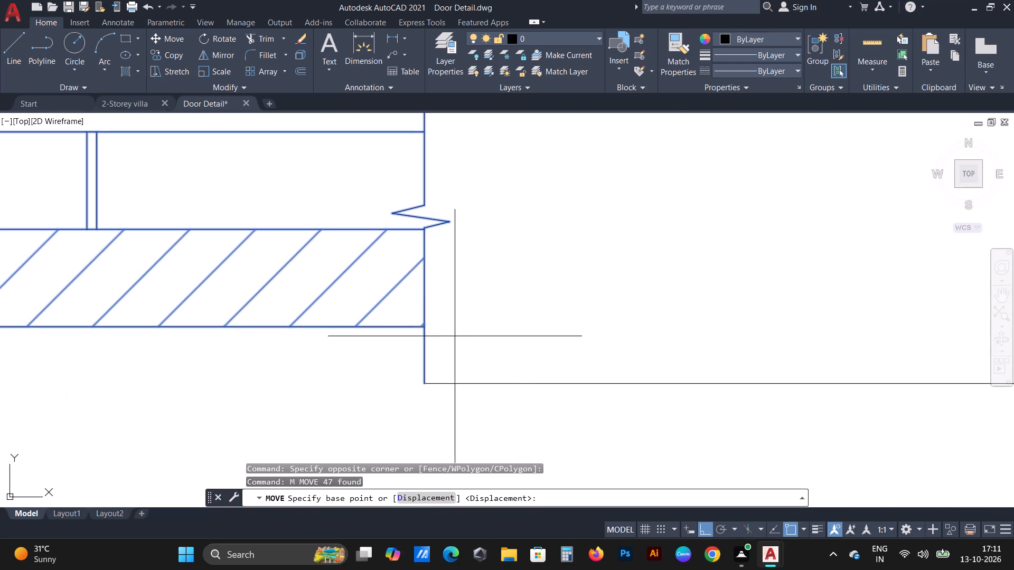
left_click(424, 325)
left_click(422, 381)
scroll(400, 360, "down", 2)
key("Escape")
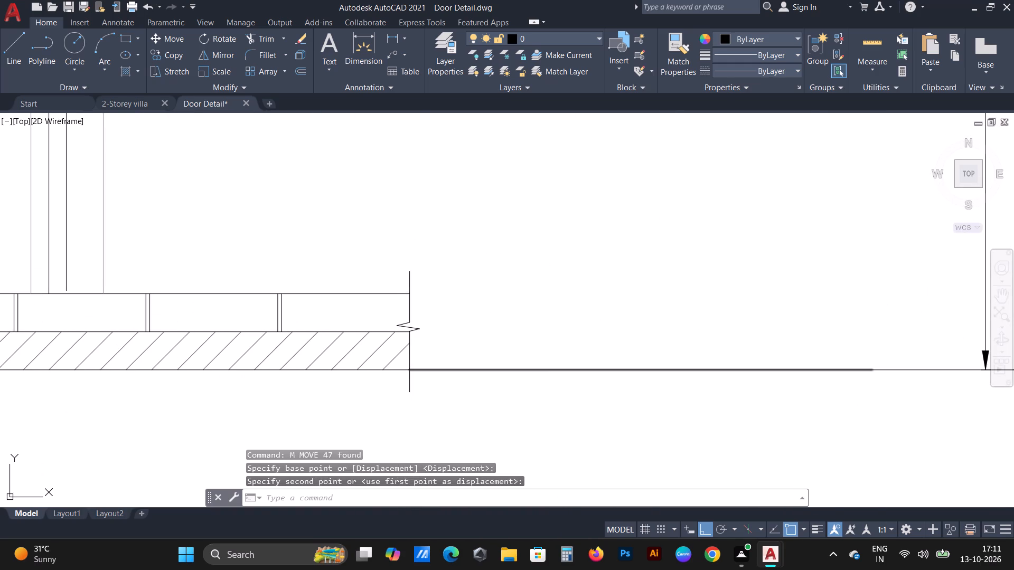
Erase the horizontal helper line joining the unhatched section copy's floor to the elevation's ground line.
left_click_drag(632, 409, 629, 393)
left_click(552, 241)
scroll(547, 249, "down", 2)
scroll(642, 222, "up", 1)
middle_click_drag(649, 241, 600, 253)
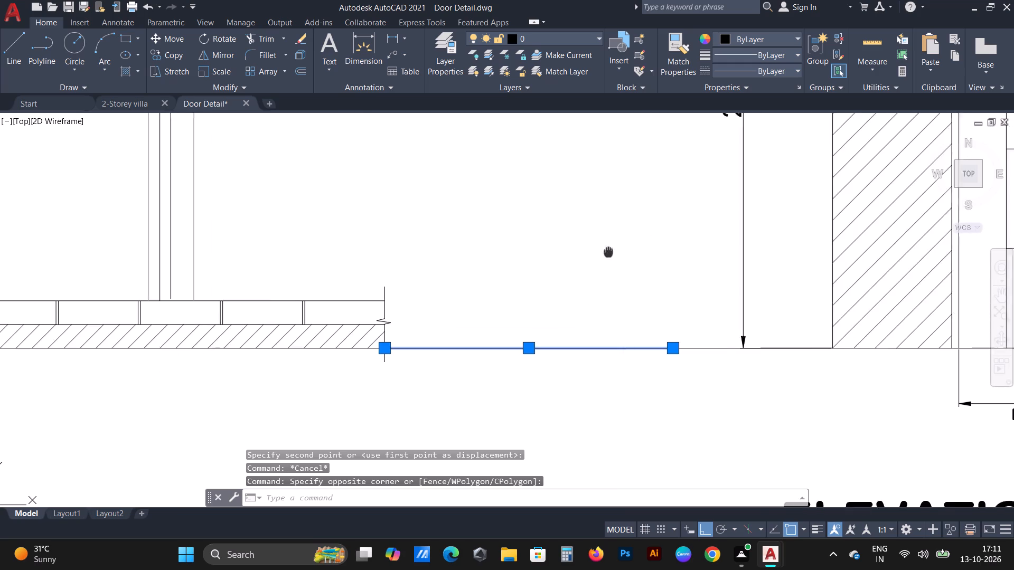
middle_click_drag(600, 253, 549, 256)
key("Delete")
Draw an L-shaped leader rising from the last floor tile of the hatched section and running horizontally outward.
scroll(643, 234, "down", 5)
middle_click_drag(547, 292, 420, 269)
scroll(831, 458, "up", 1)
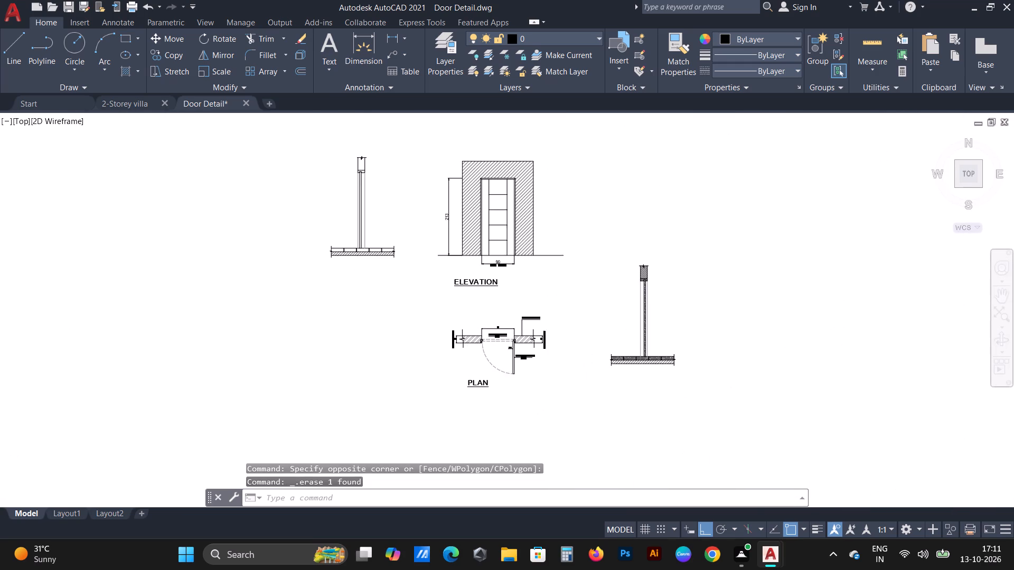
middle_click_drag(583, 238, 648, 301)
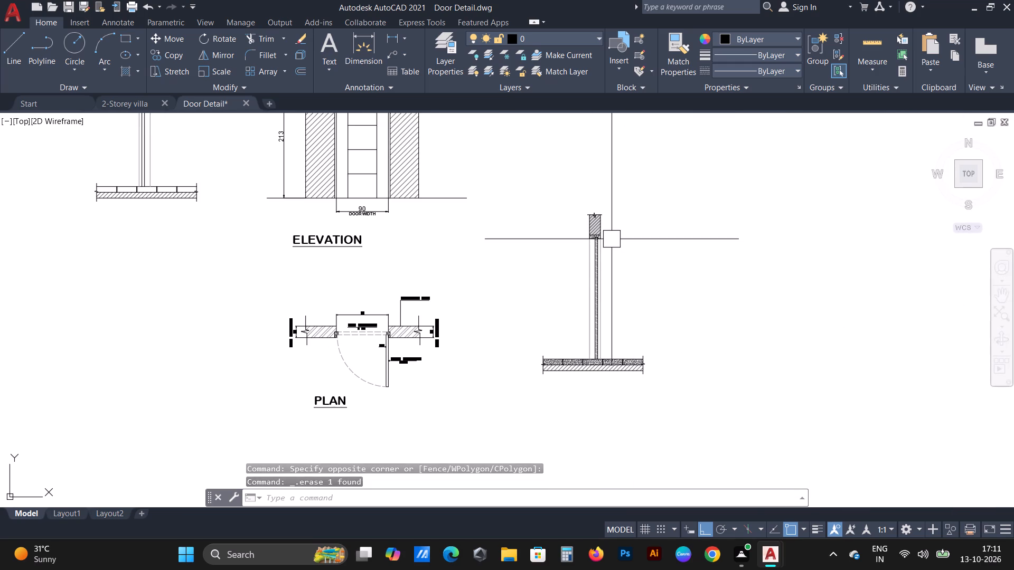
scroll(660, 342, "up", 3)
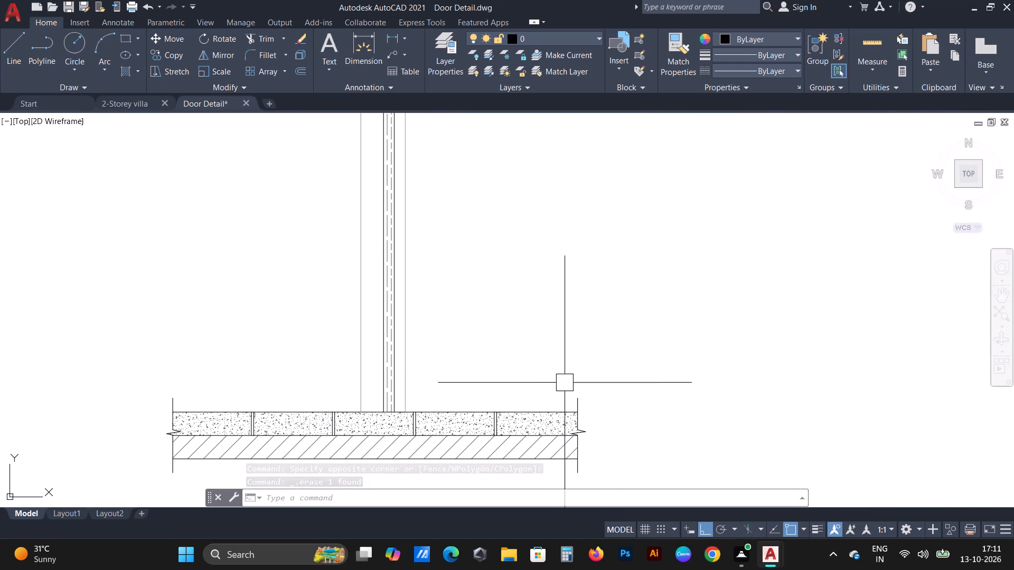
type("L")
key("space")
scroll(511, 415, "up", 2)
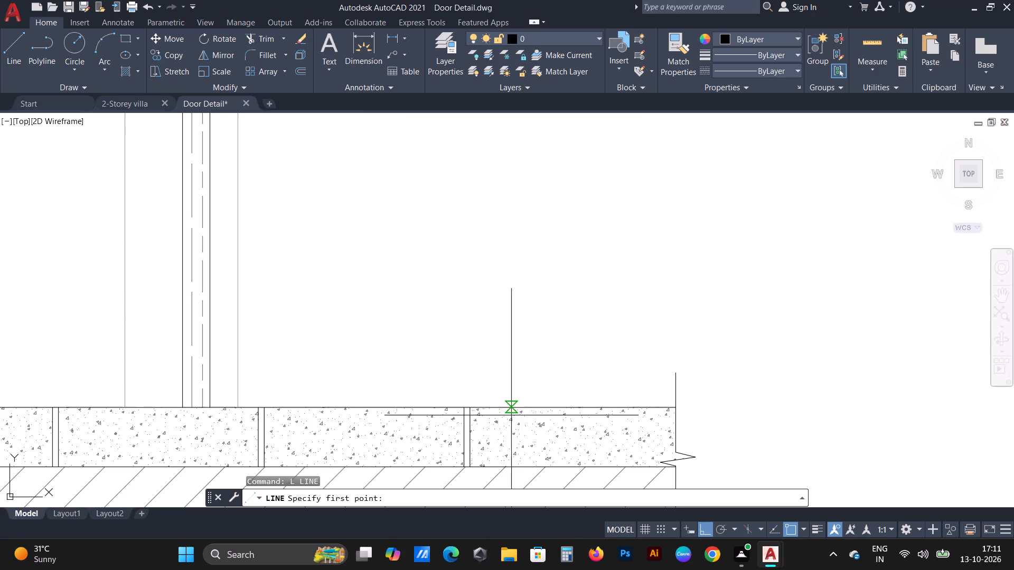
left_click_drag(522, 406, 521, 400)
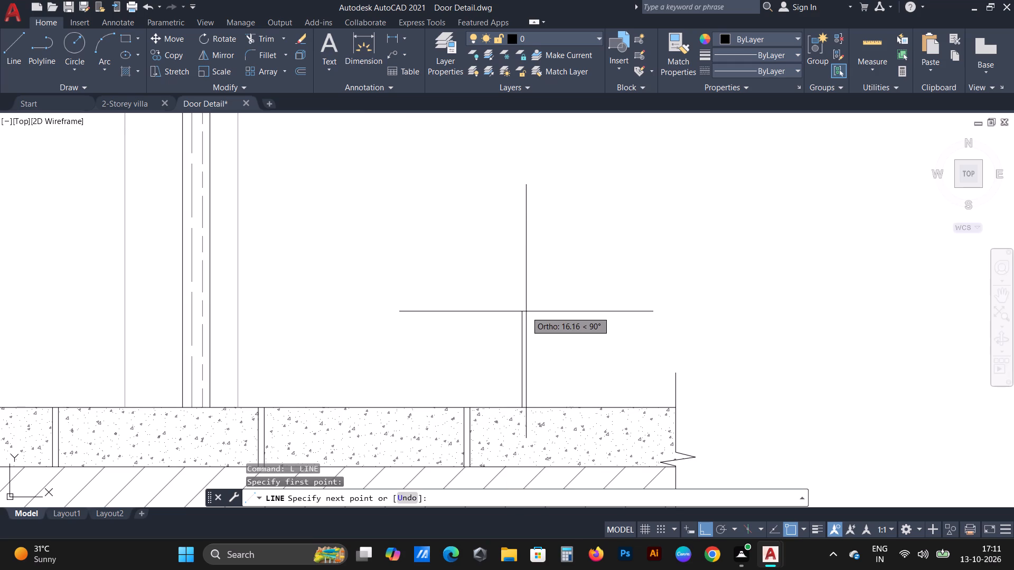
left_click(536, 250)
left_click(820, 249)
key("Escape")
Copy the arrowhead of the plan's FRAME THICKNESS leader to the empty space beside the hatched section's floor.
scroll(664, 265, "down", 3)
scroll(643, 327, "down", 1)
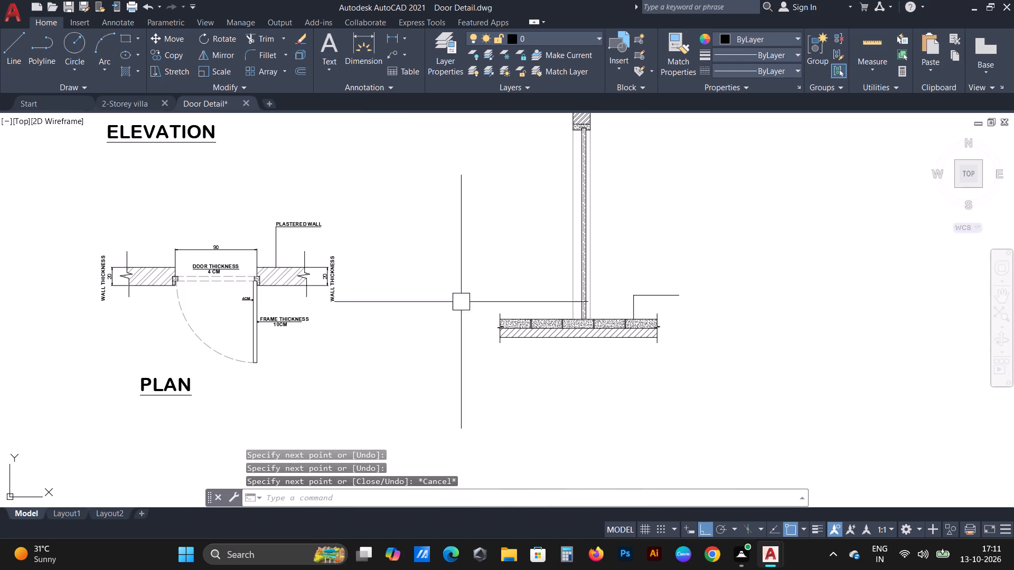
scroll(328, 282, "up", 3)
scroll(275, 291, "up", 1)
scroll(287, 292, "down", 2)
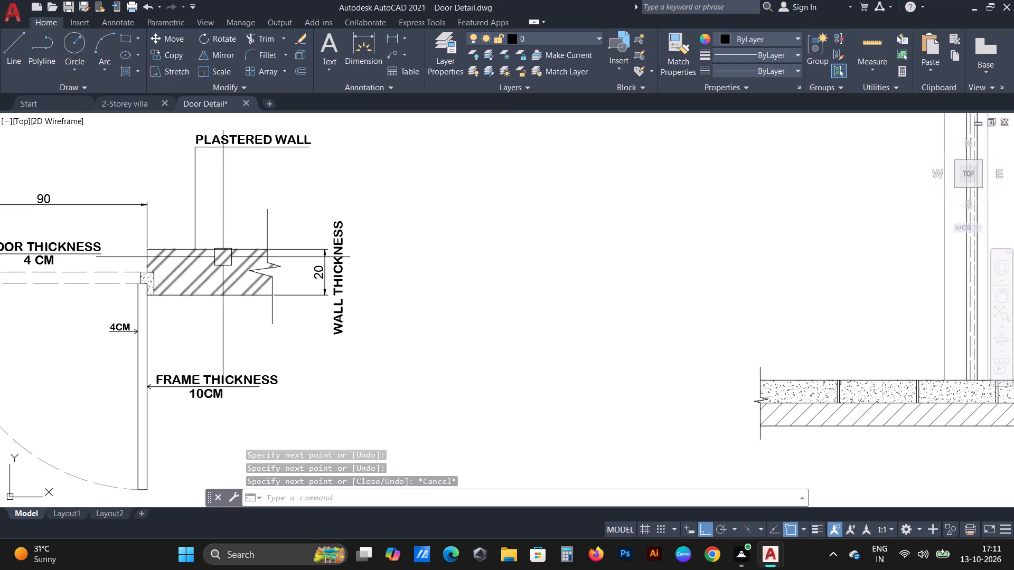
middle_click_drag(234, 261, 391, 282)
scroll(371, 247, "up", 1)
middle_click_drag(372, 246, 410, 293)
scroll(410, 291, "down", 1)
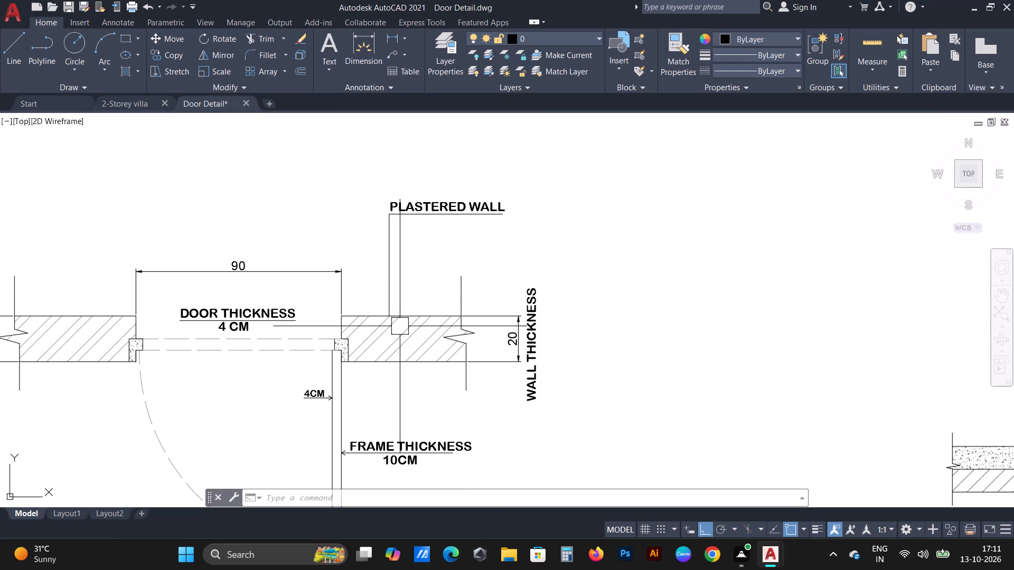
middle_click_drag(401, 335, 540, 318)
middle_click_drag(534, 345, 541, 299)
scroll(505, 386, "up", 6)
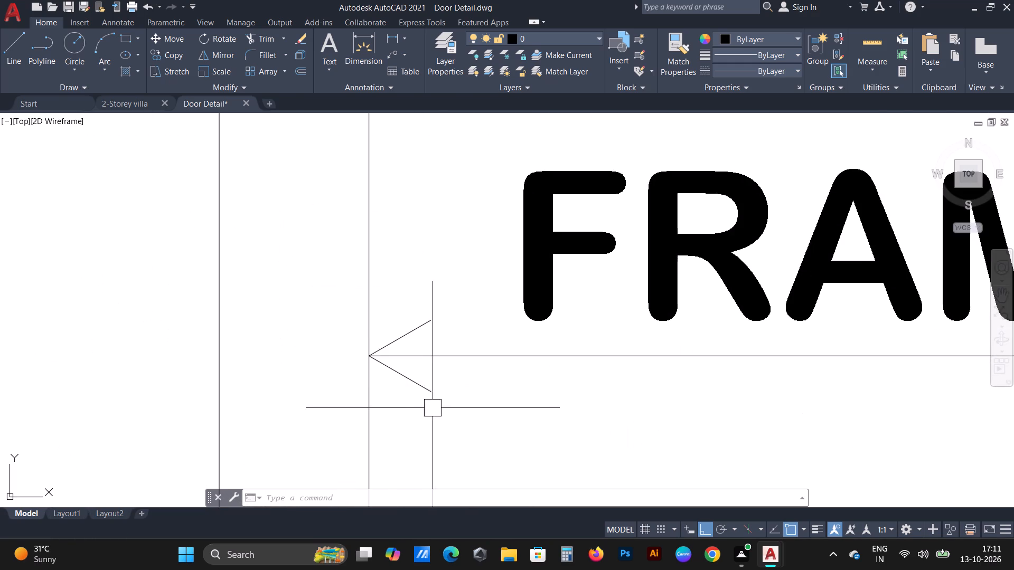
left_click(424, 396)
left_click(409, 324)
right_click(433, 267)
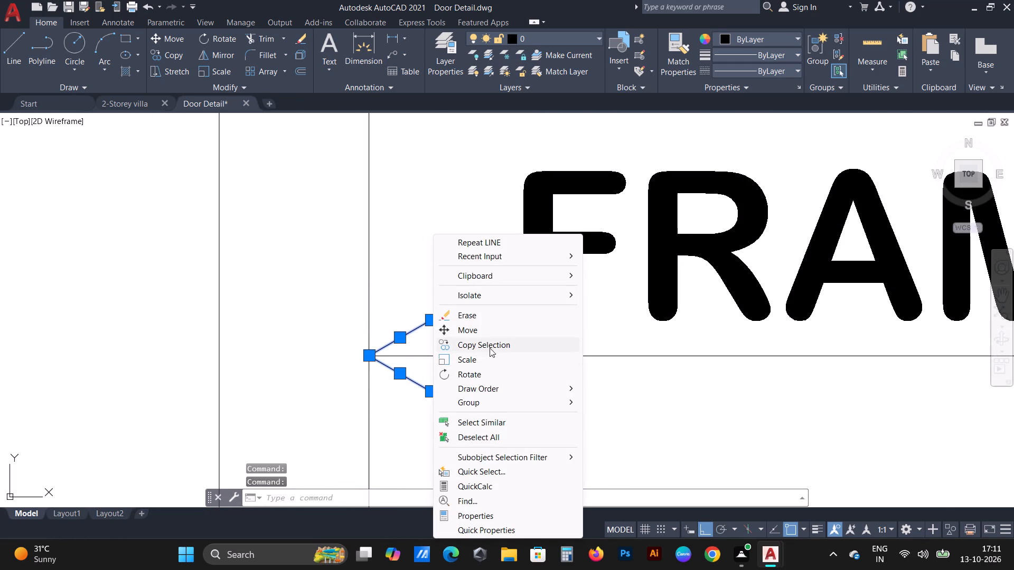
left_click(490, 348)
left_click_drag(374, 357, 369, 358)
scroll(158, 302, "down", 6)
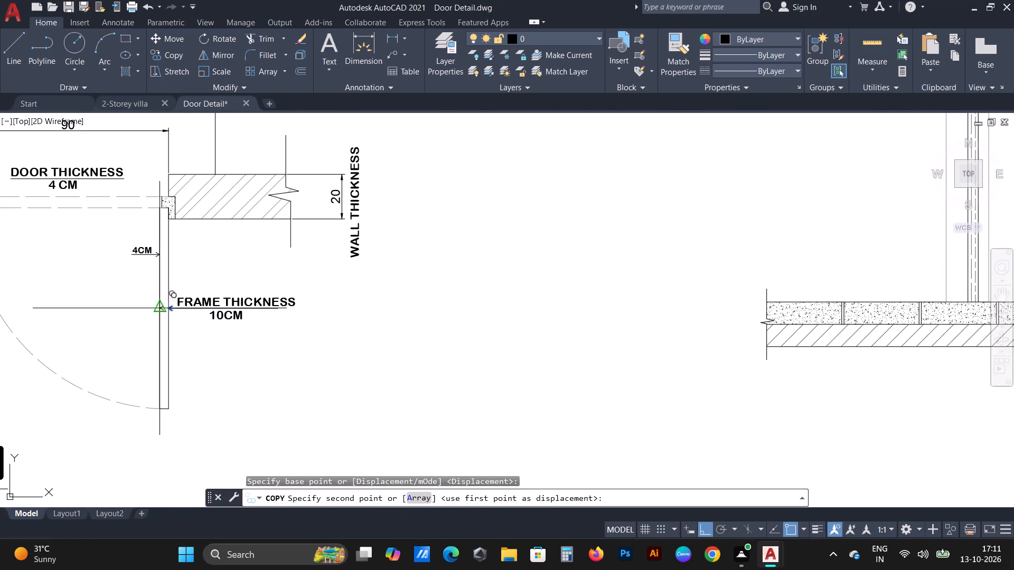
middle_click_drag(343, 303, 0, 303)
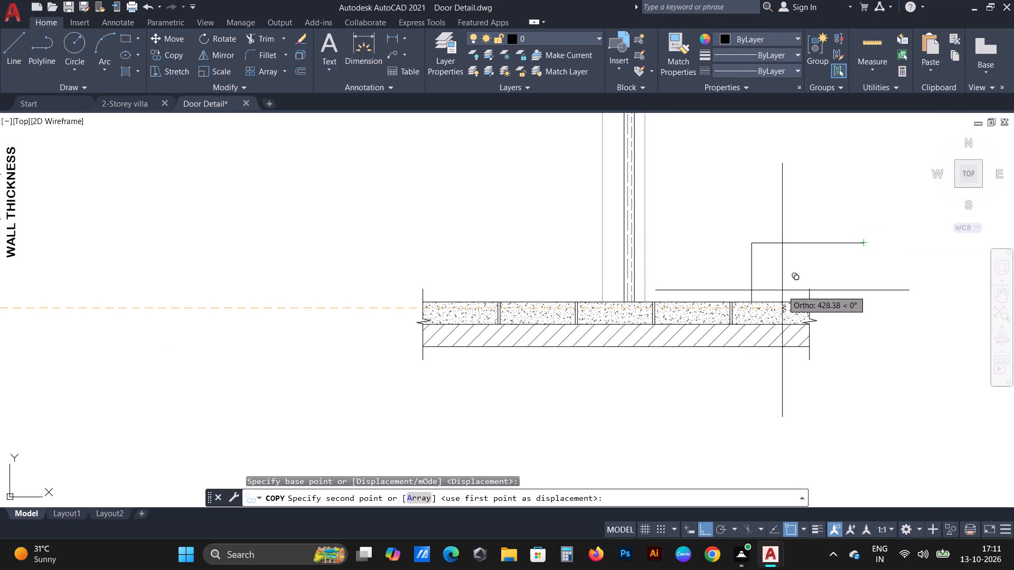
middle_click_drag(801, 309, 550, 317)
left_click(643, 332)
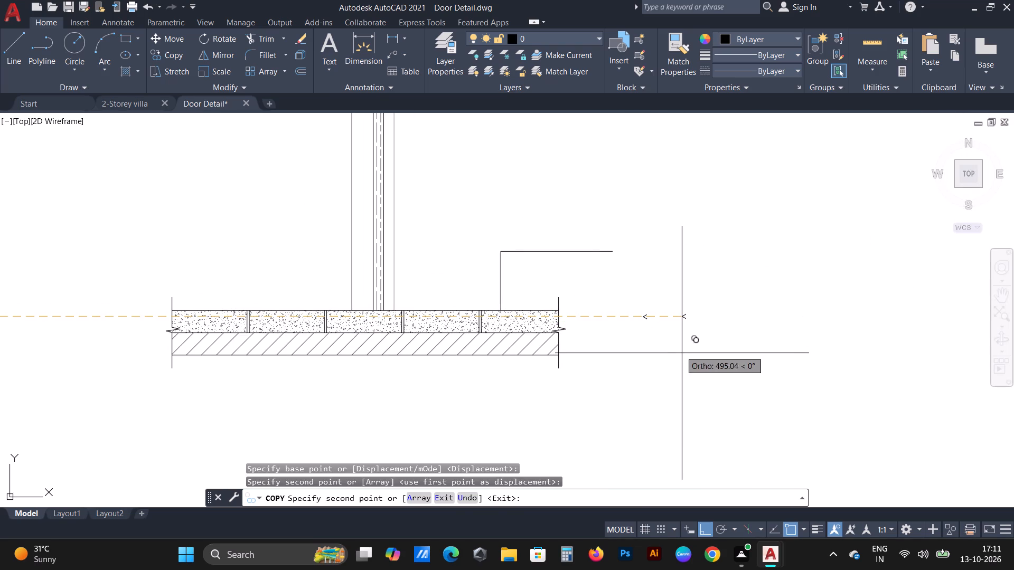
scroll(544, 332, "up", 2)
key("Escape")
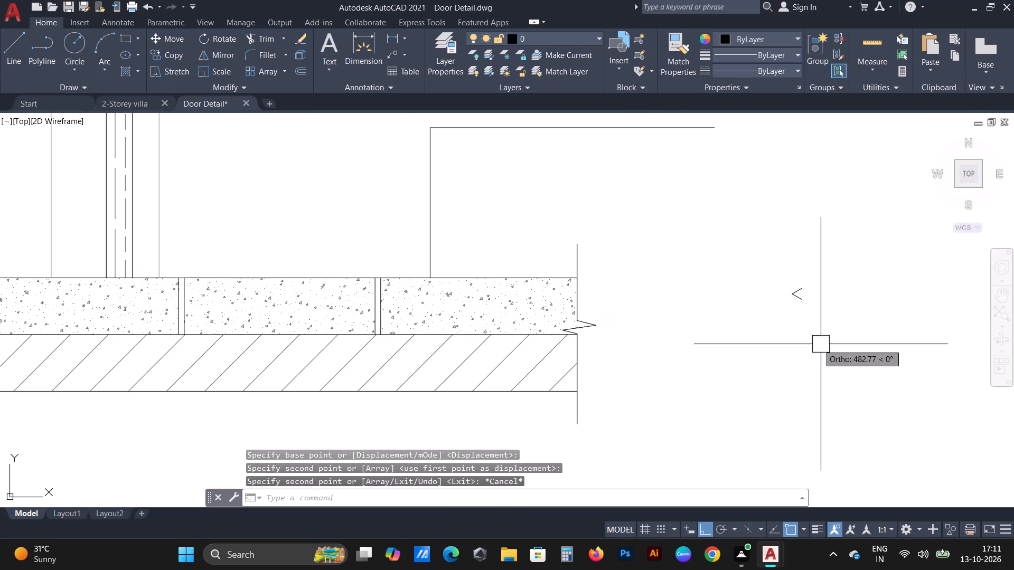
Rotate the copied arrowhead 90° about its tip so it points downward.
left_click_drag(847, 362, 835, 340)
left_click(744, 242)
type("RO")
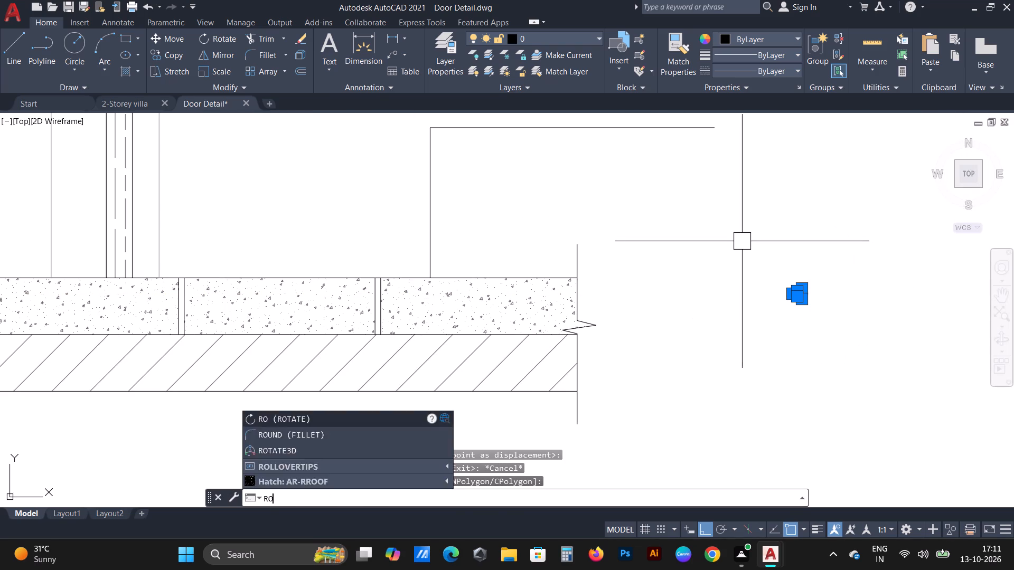
key("Return")
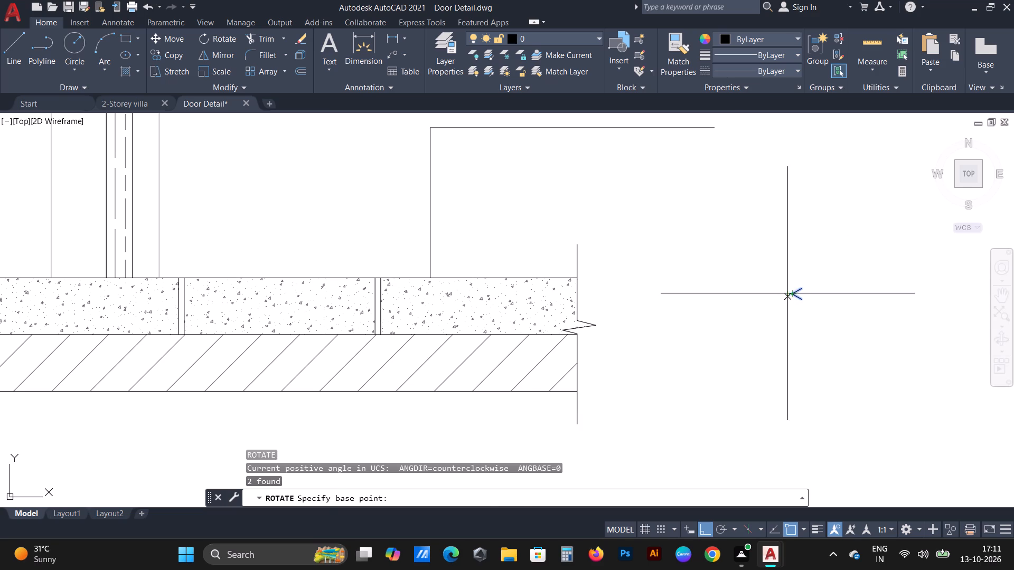
left_click_drag(790, 293, 791, 300)
left_click(793, 224)
Move the downward arrowhead so its tip meets the lower end of the hatched section's floor leader.
left_click(808, 301)
left_click(726, 226)
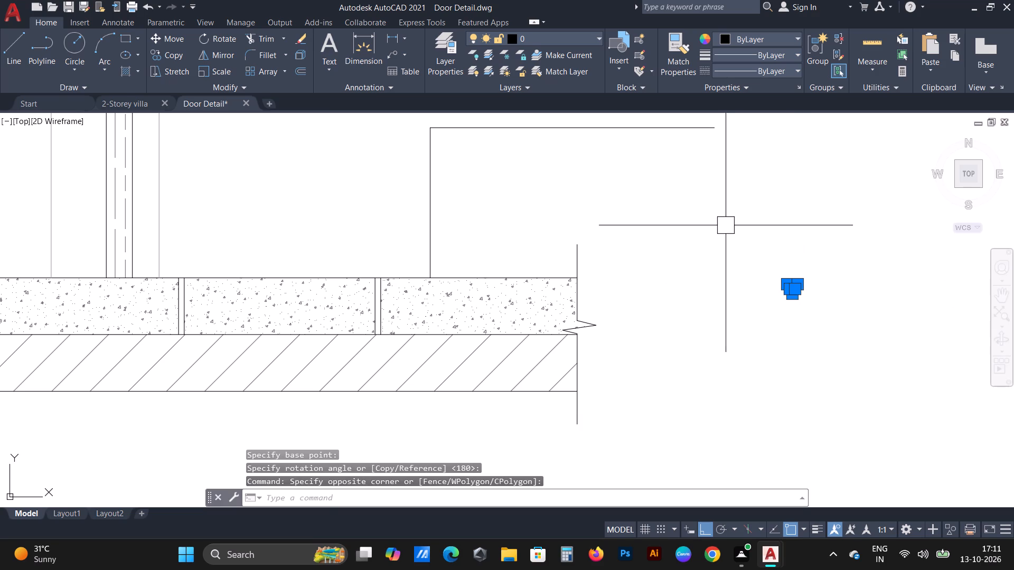
type("M")
key("space")
scroll(813, 287, "up", 1)
left_click(773, 294)
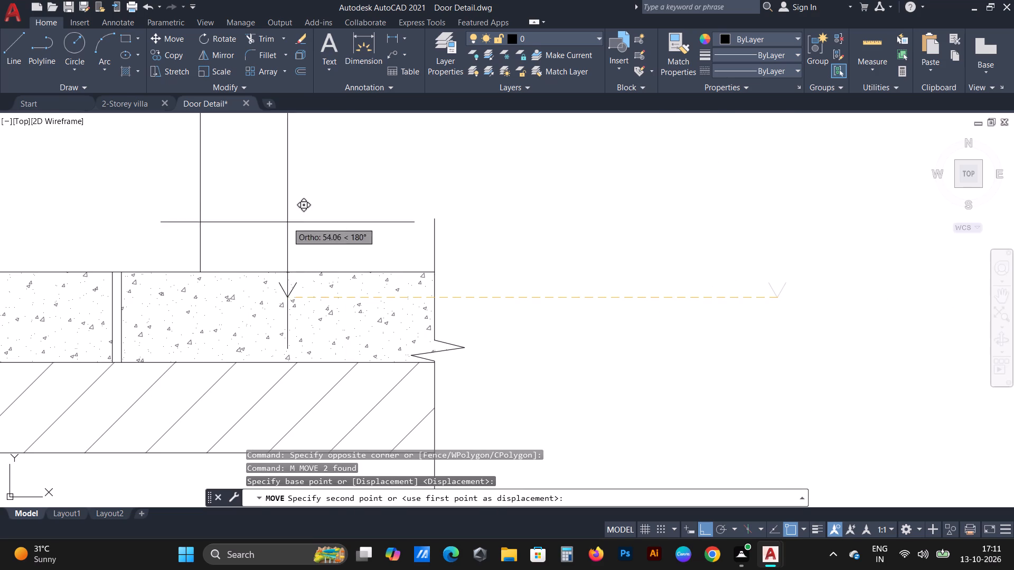
left_click(200, 269)
key("Escape")
Copy the floor leader's vertical line with its arrowhead and paste it in the space above that leader.
scroll(317, 226, "down", 3)
middle_click_drag(321, 185, 332, 273)
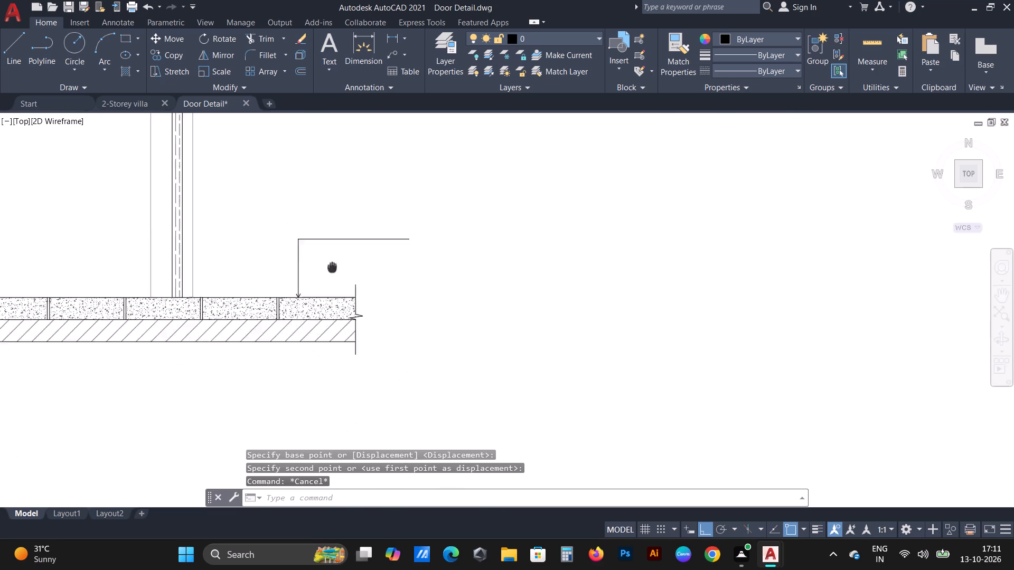
middle_click_drag(332, 273, 334, 277)
scroll(332, 264, "down", 2)
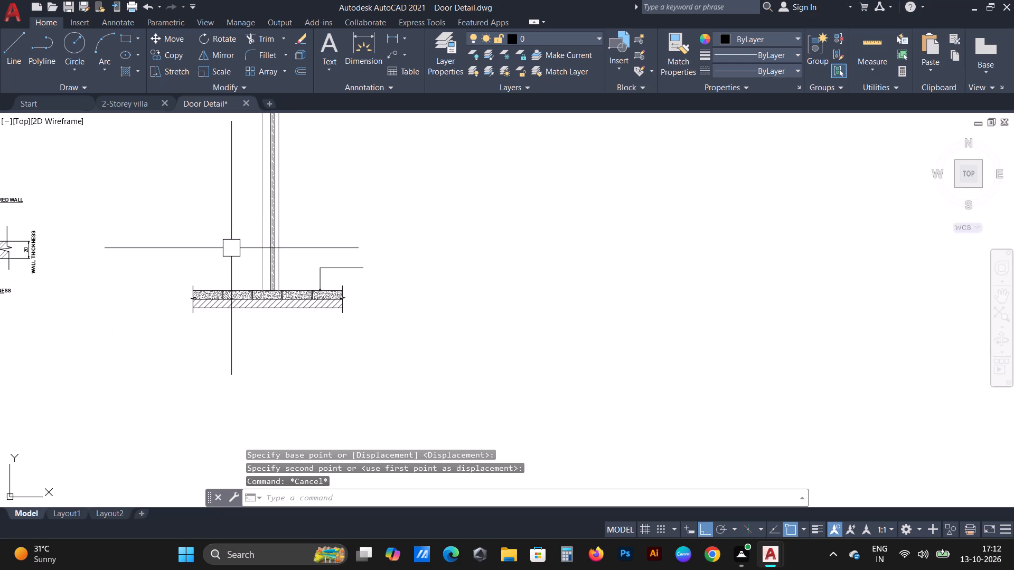
scroll(307, 311, "up", 1)
scroll(340, 239, "up", 3)
scroll(275, 302, "up", 1)
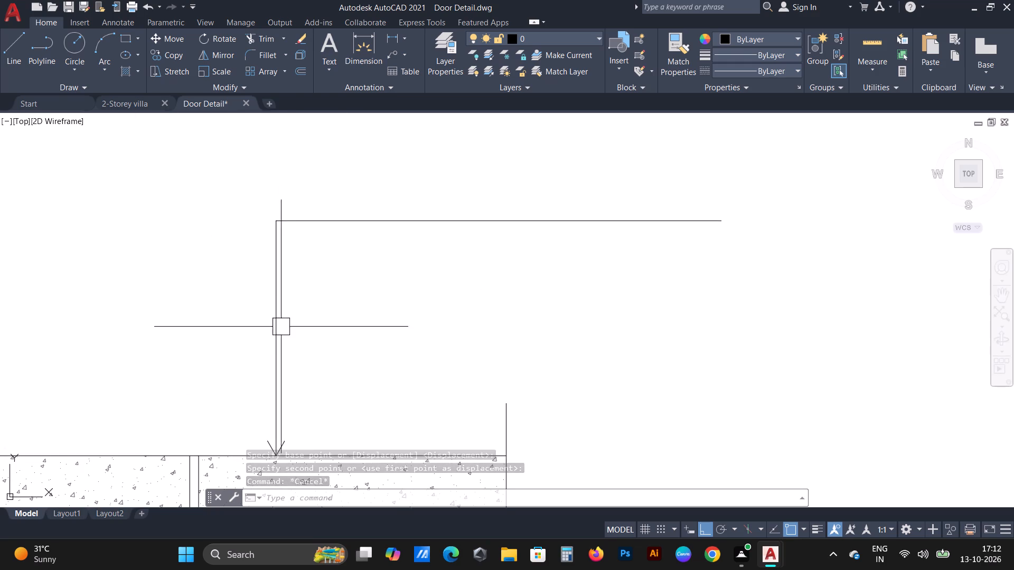
scroll(273, 405, "up", 2)
middle_click_drag(280, 382, 335, 253)
left_click_drag(367, 394, 367, 384)
left_click(252, 297)
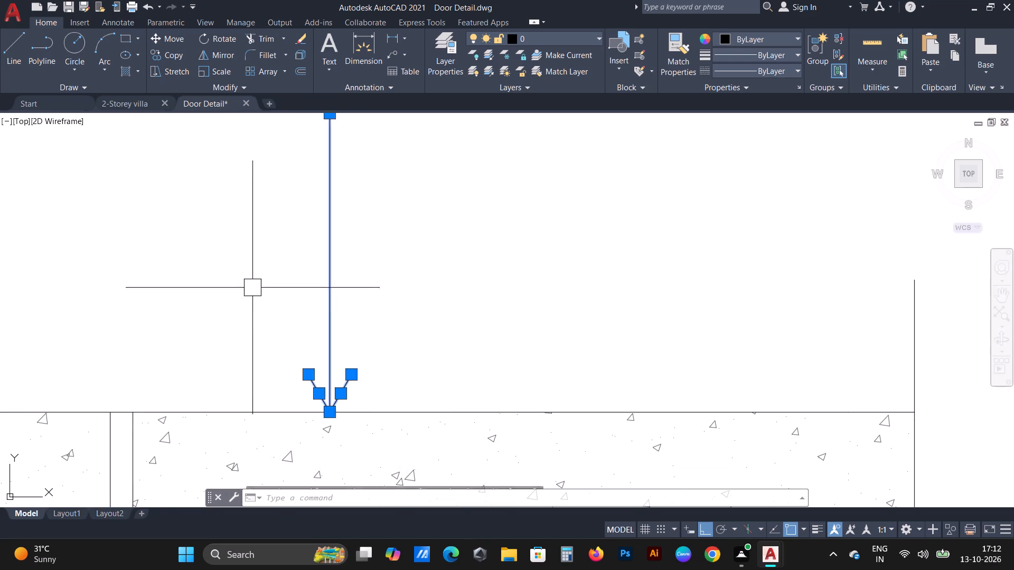
scroll(253, 274, "down", 4)
middle_click_drag(397, 216, 404, 386)
scroll(367, 319, "down", 2)
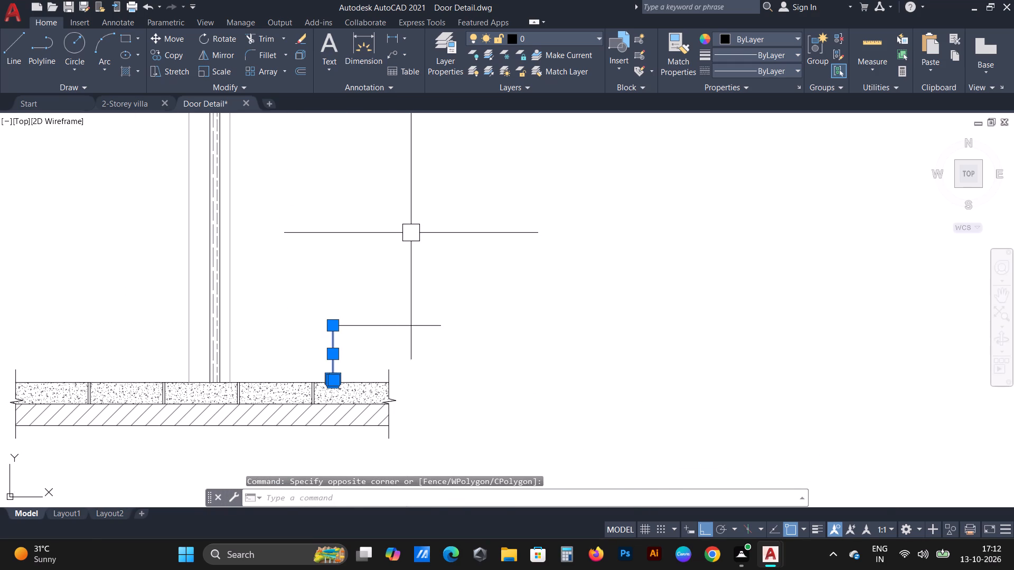
key("ctrl+c")
key("ctrl+v")
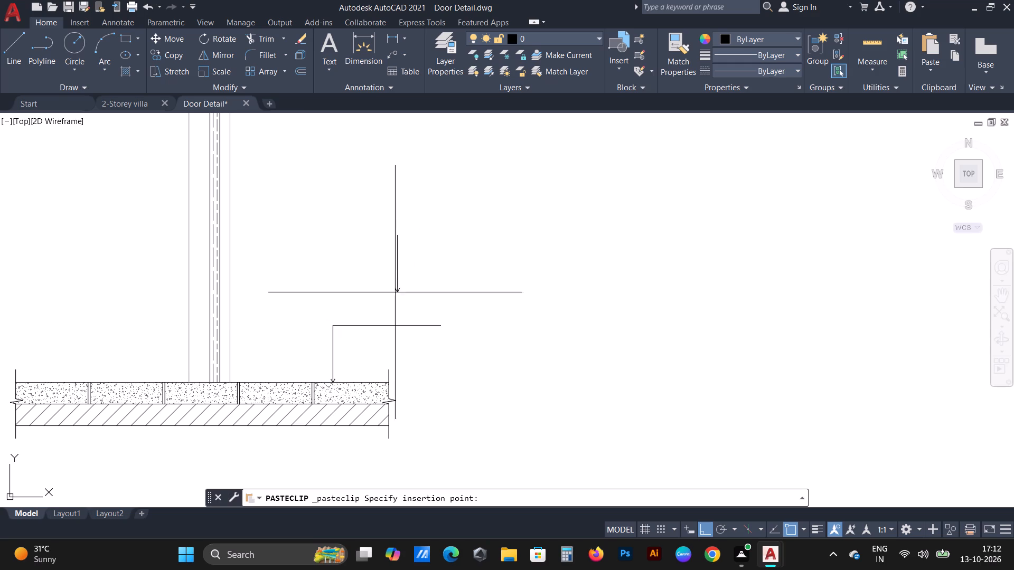
left_click(433, 244)
Rotate the pasted arrow to 270° so that it points horizontally toward the hatched section.
left_click_drag(487, 334, 450, 305)
left_click(497, 294)
left_click_drag(514, 274, 497, 273)
left_click(325, 165)
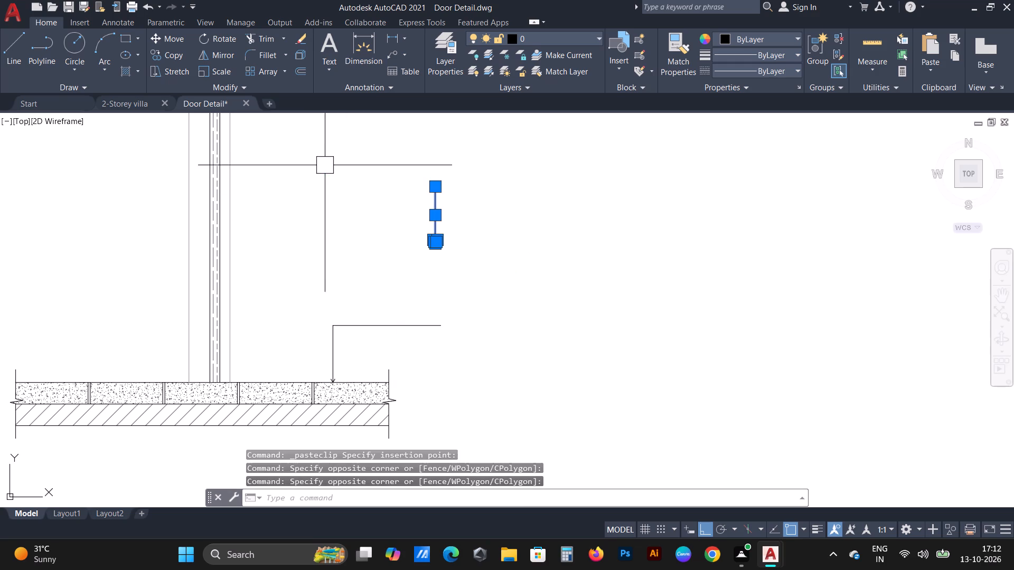
key("r")
key("o")
key("space")
left_click(536, 245)
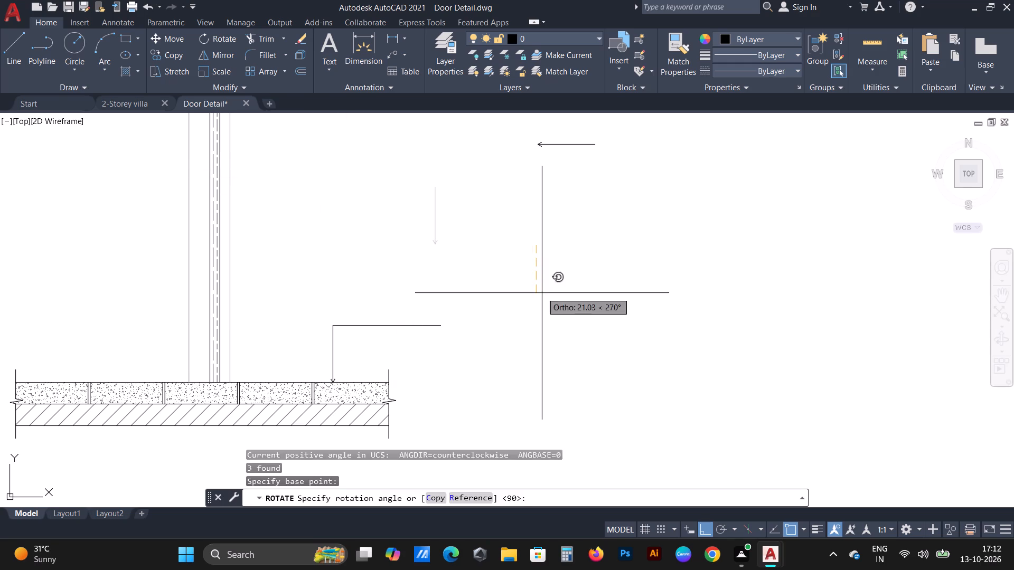
left_click(542, 294)
middle_click_drag(541, 156, 572, 213)
left_click_drag(700, 259, 682, 233)
left_click(478, 144)
key("Escape")
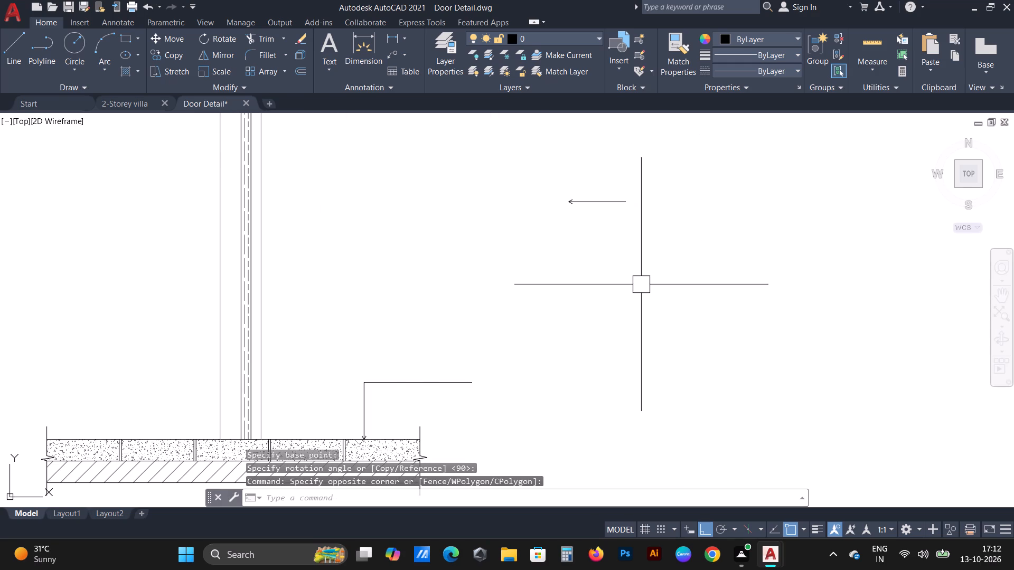
Copy the PLASTERED WALL label from the plan and paste it at the corner of the hatched section's floor leader.
scroll(544, 281, "down", 1)
scroll(488, 329, "down", 1)
scroll(315, 323, "down", 1)
scroll(251, 326, "up", 3)
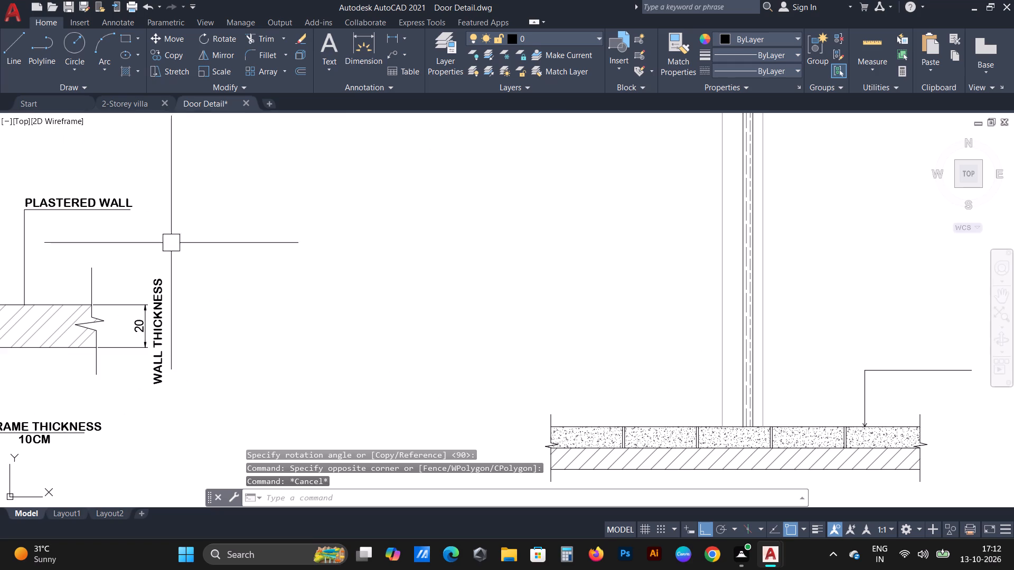
left_click(120, 196)
key("ctrl+c")
scroll(303, 270, "down", 1)
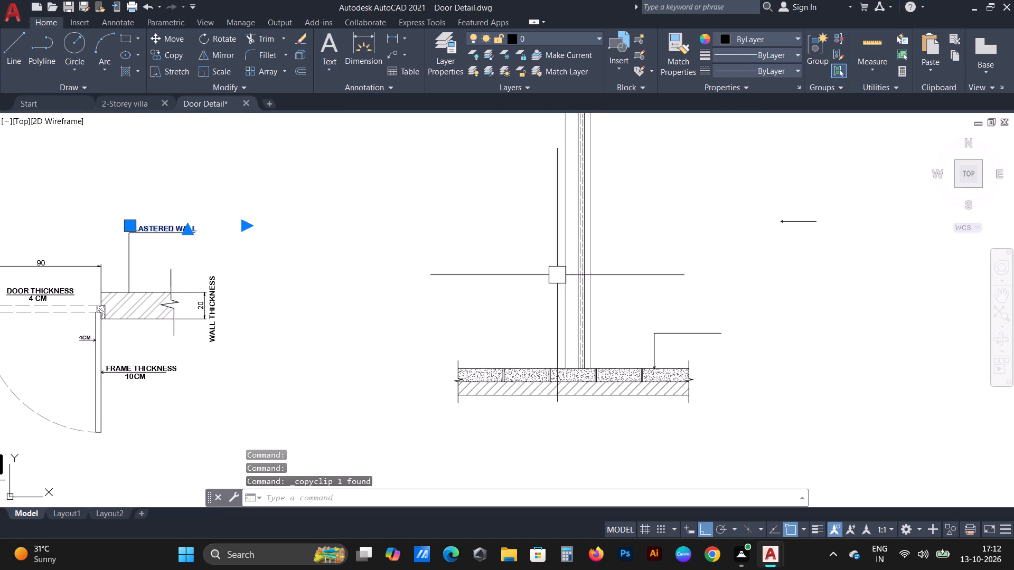
scroll(710, 296, "up", 3)
key("ctrl+v")
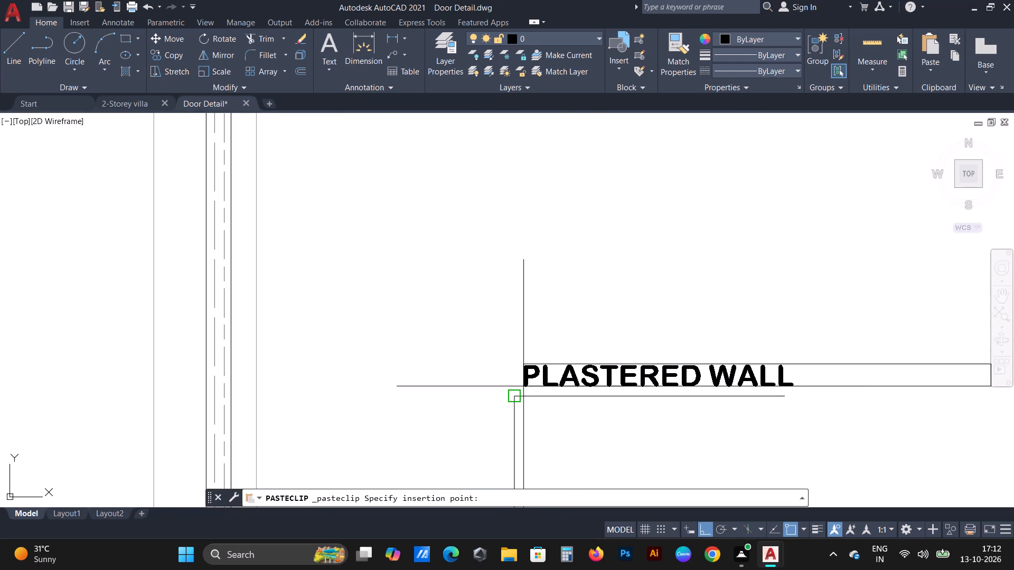
left_click(523, 386)
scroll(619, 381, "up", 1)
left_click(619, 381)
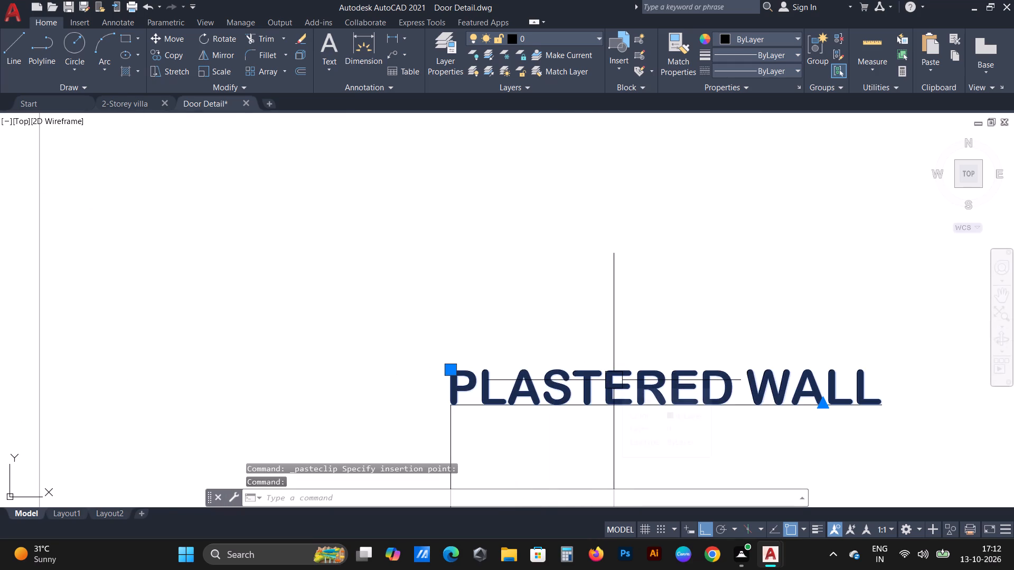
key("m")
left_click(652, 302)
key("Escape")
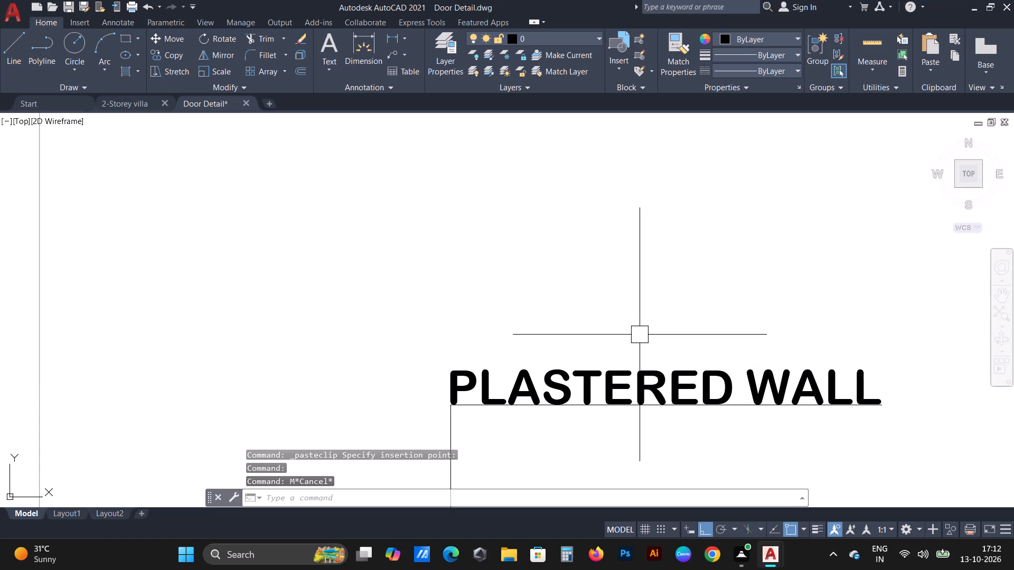
Move the pasted PLASTERED WALL label straight up to leave a small gap above the leader's horizontal line.
left_click(628, 379)
key("m")
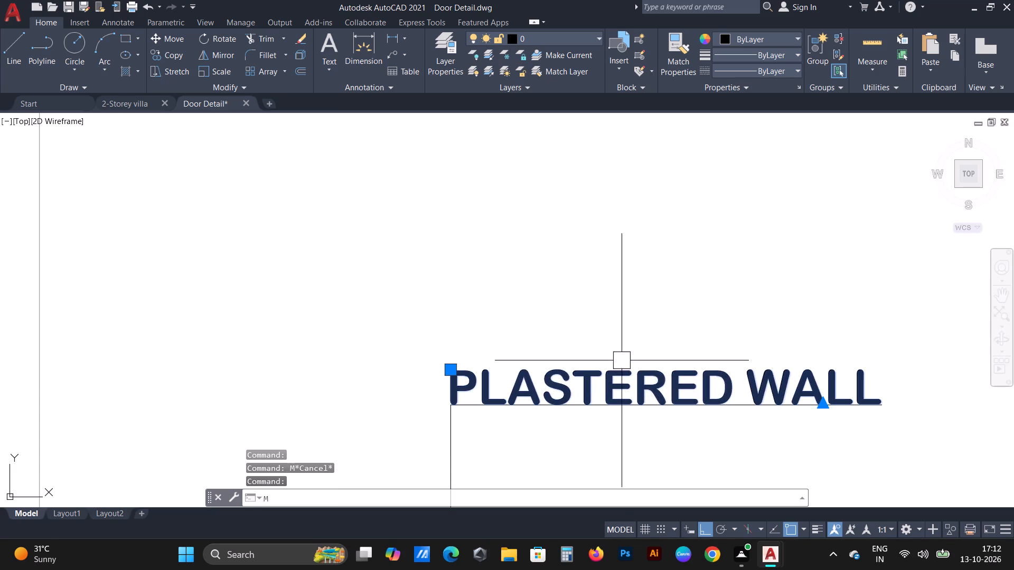
key("space")
left_click(669, 317)
left_click(672, 293)
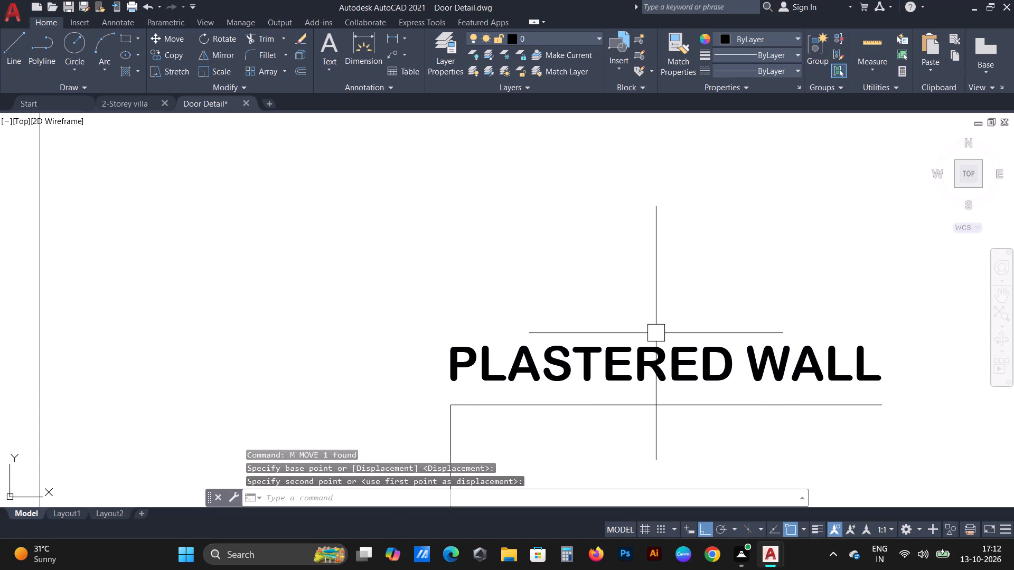
Replace the text of the pasted PLASTERED WALL label above the section's floor leader with TILE FLOORING.
double_click(652, 376)
left_click_drag(870, 372, 237, 319)
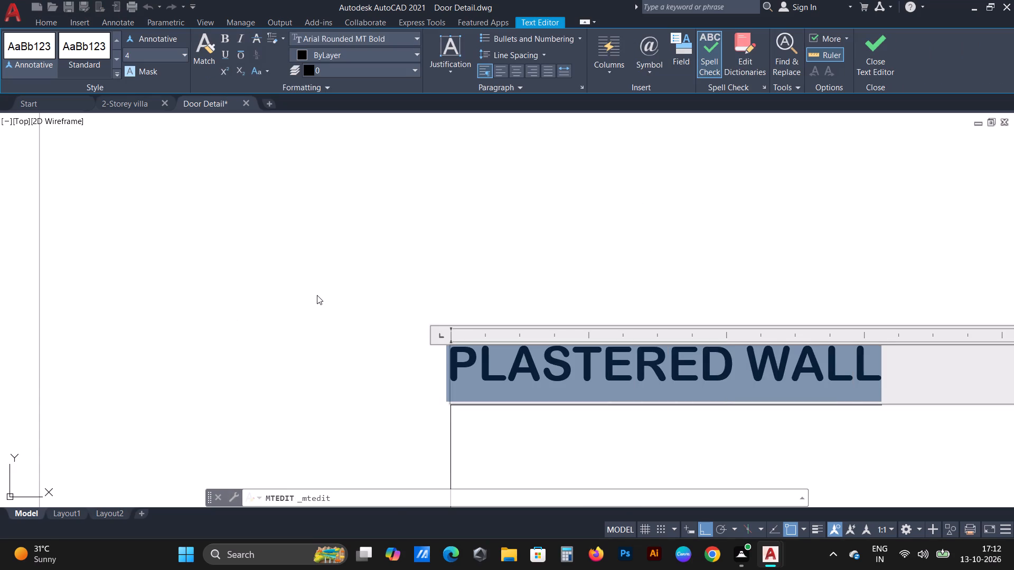
key("BackSpace")
type("TILE")
key("space")
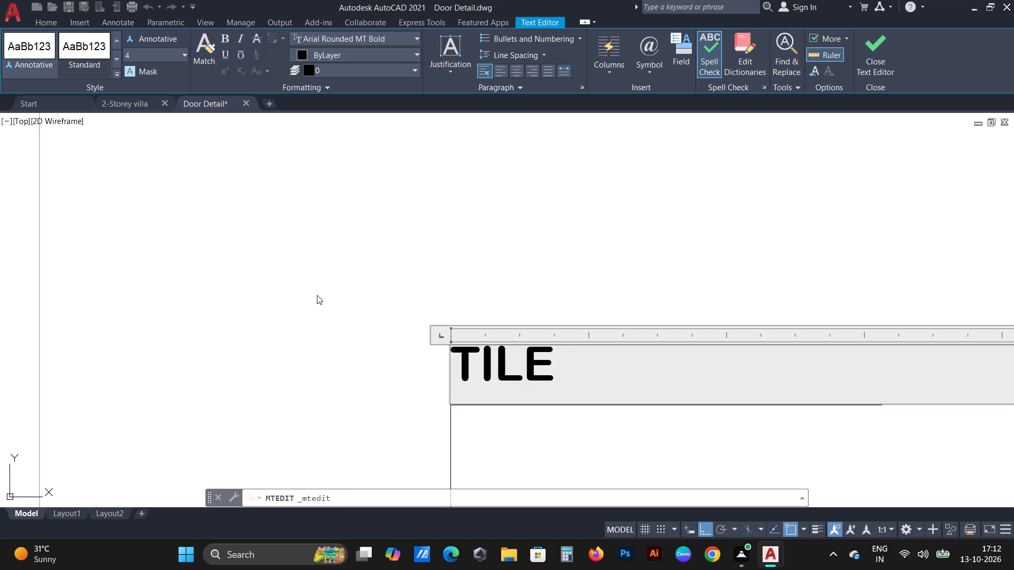
type("FLOORING")
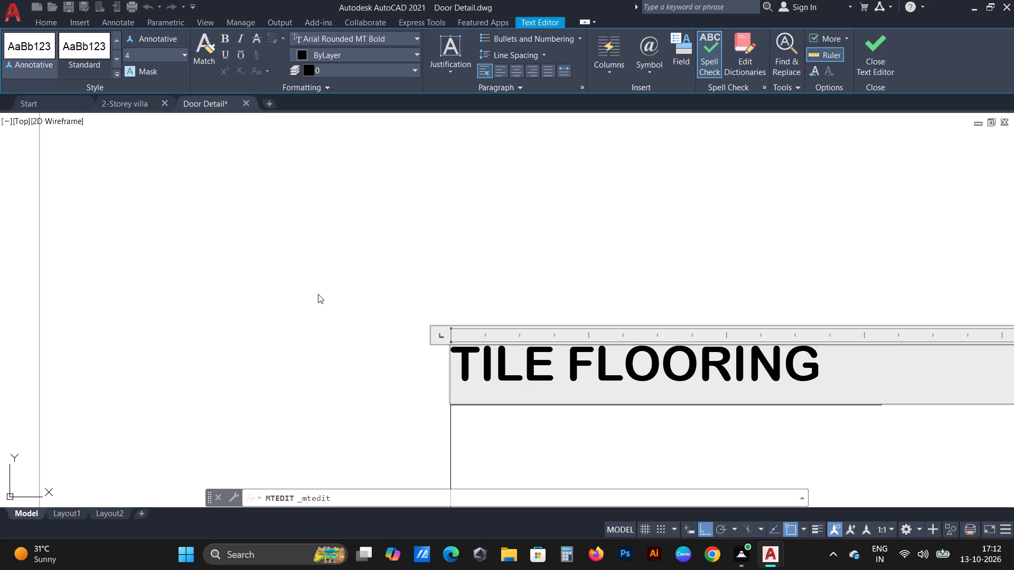
left_click(887, 49)
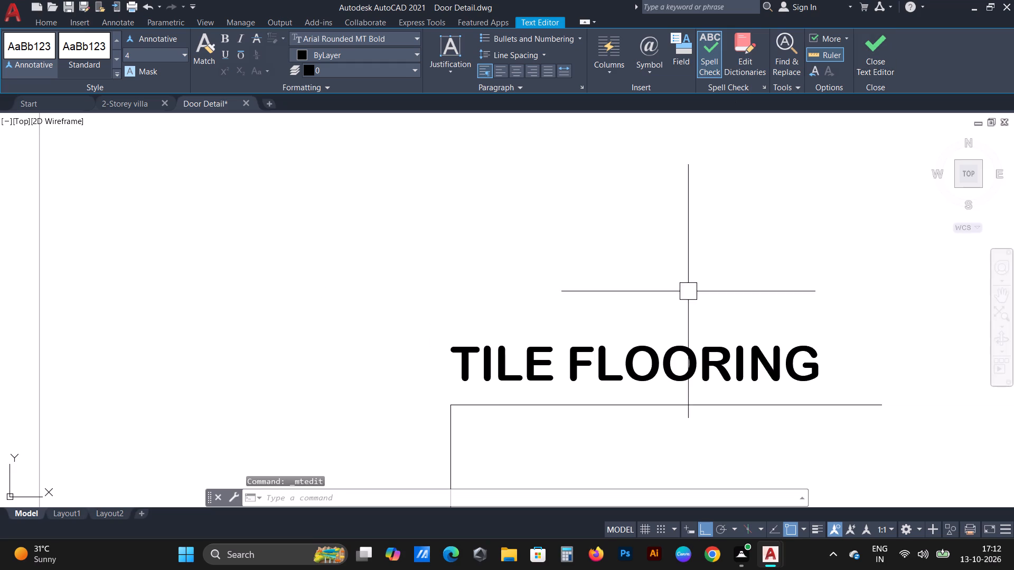
Move the TILE FLOORING label down closer to its leader's horizontal line, and shift it slightly left.
scroll(497, 362, "up", 2)
left_click(495, 362)
key("m")
key("space")
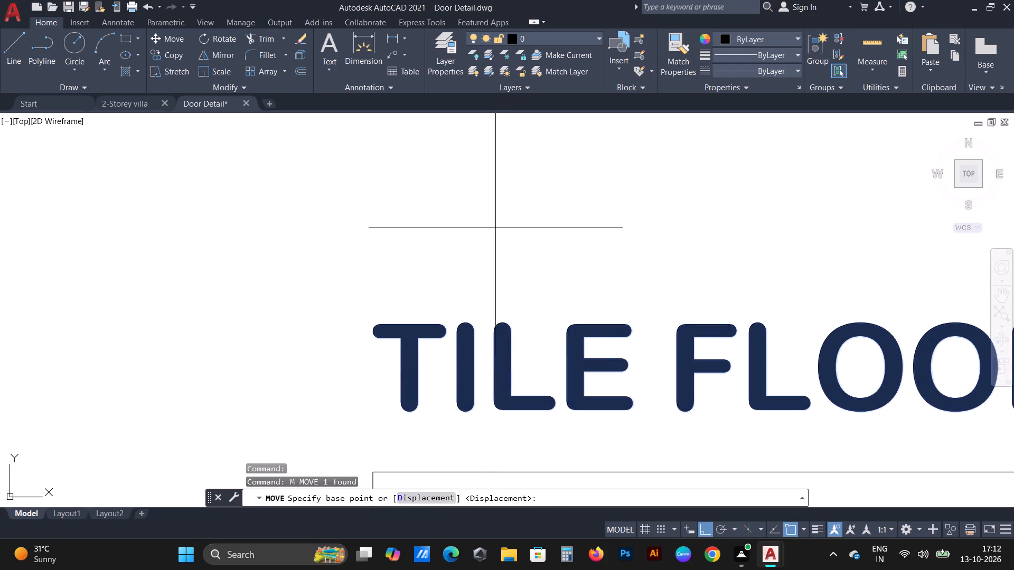
left_click(503, 227)
left_click(503, 263)
left_click_drag(510, 350, 503, 350)
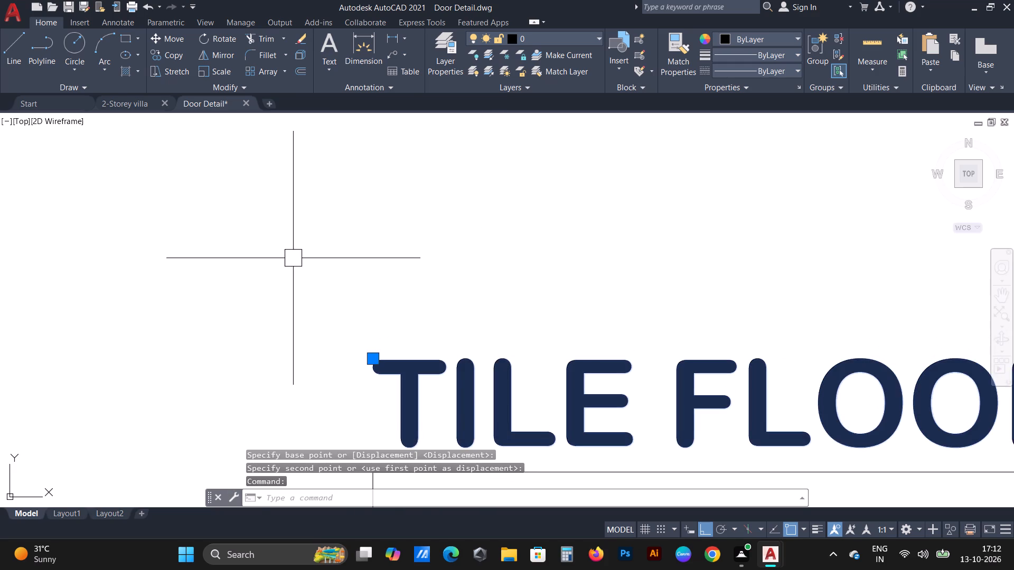
key("m")
key("space")
left_click(428, 247)
left_click(409, 246)
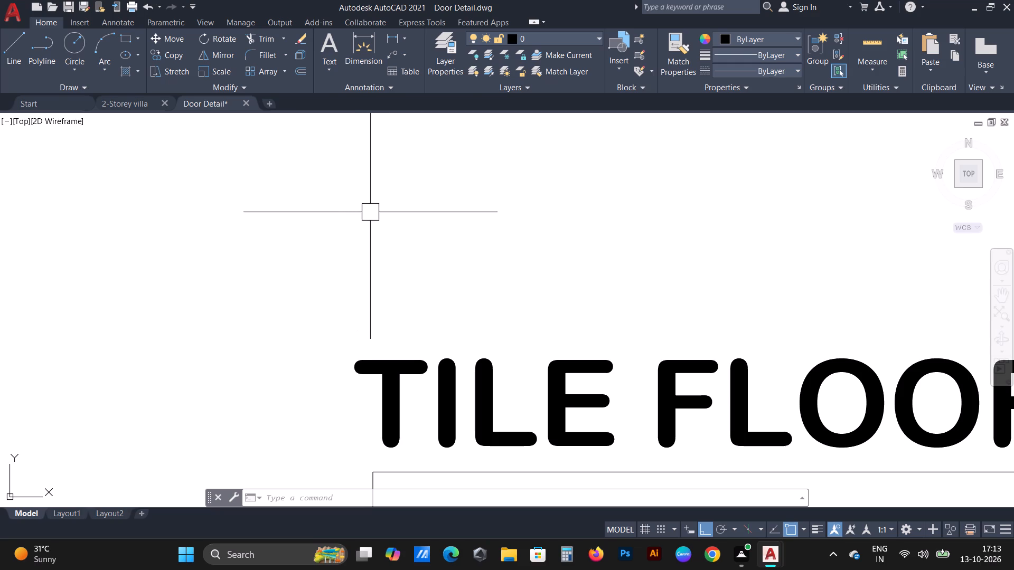
Shorten the floor leader's horizontal line so that it ends just past the TILE FLOORING label.
scroll(489, 220, "down", 4)
scroll(579, 281, "up", 2)
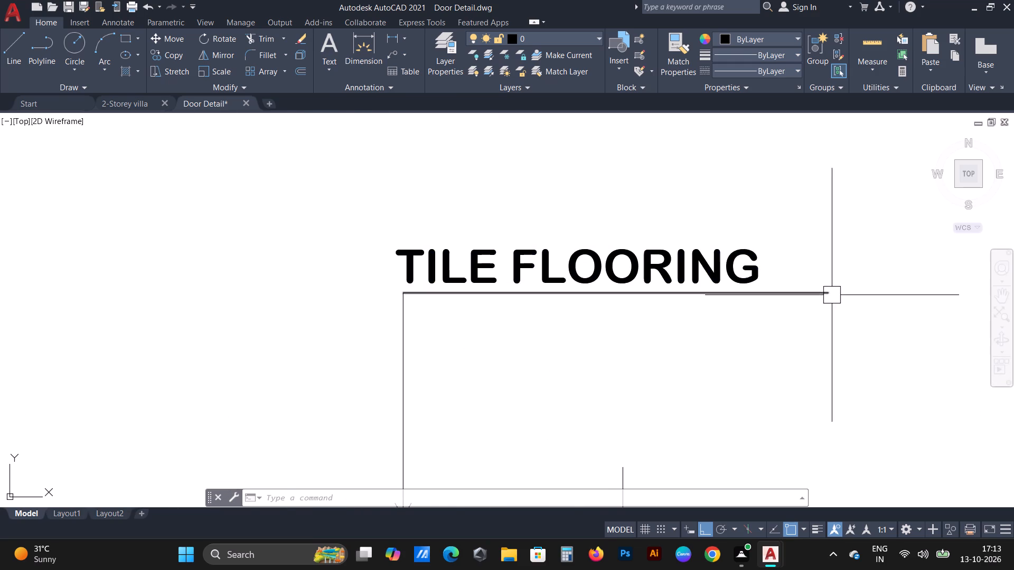
left_click(832, 295)
left_click(830, 290)
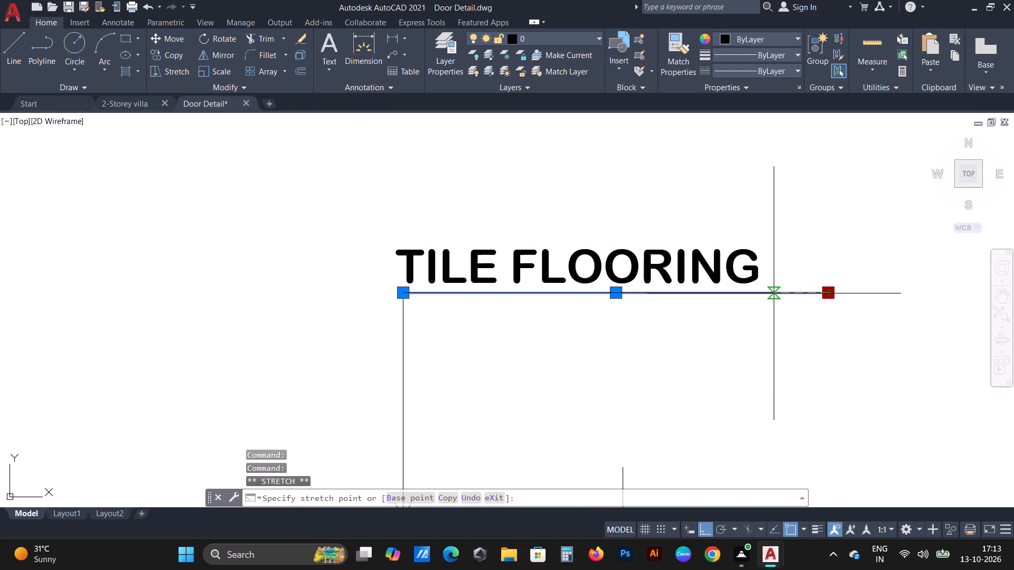
left_click(772, 293)
key("Escape")
Move the TILE FLOORING label slightly right so that it sits centred over the shortened leader line.
left_click(627, 270)
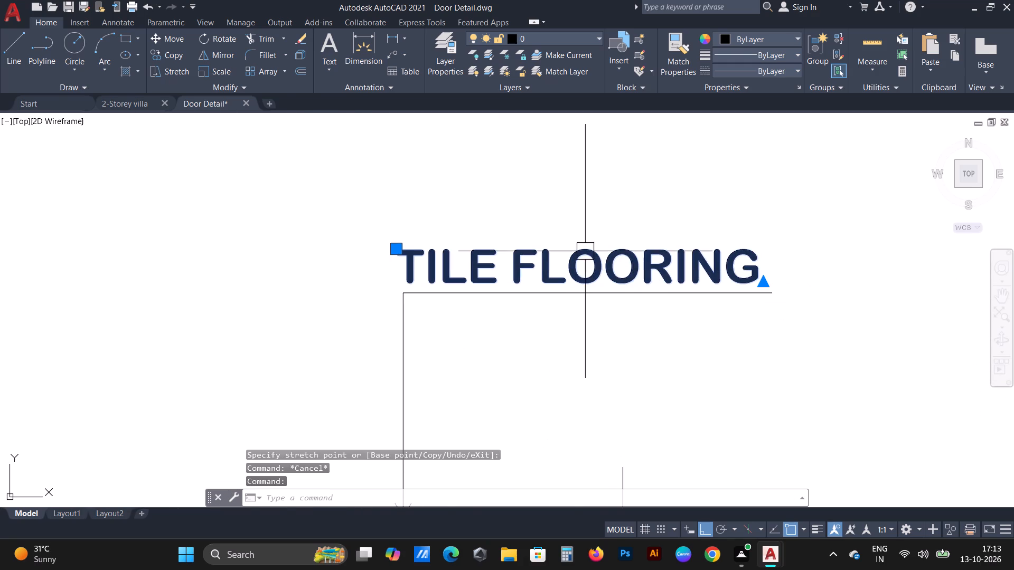
type("M")
key("space")
left_click(564, 206)
left_click(571, 205)
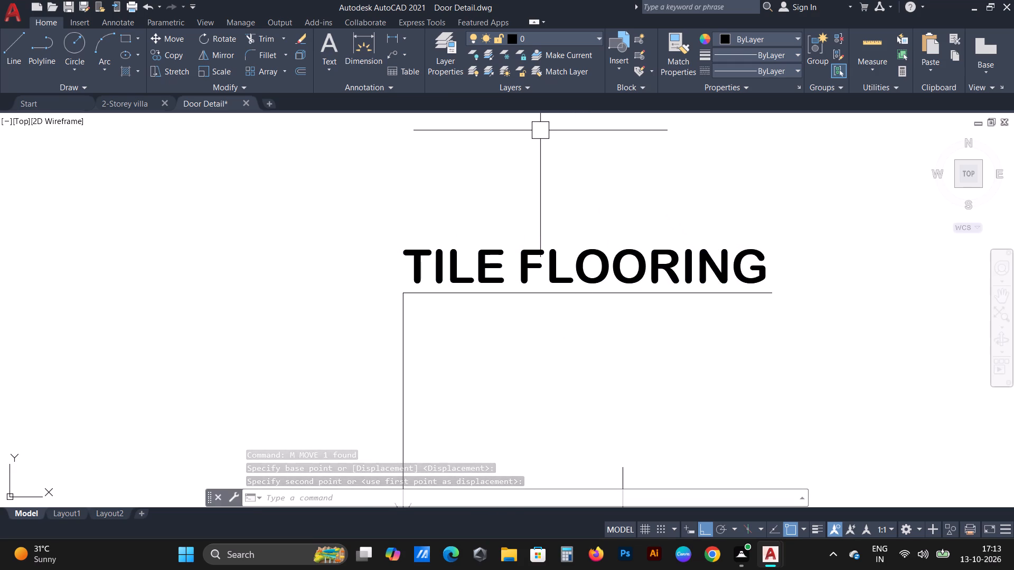
Dimension the hatched section's door height from the tile floor surface to the top of the frame, placing the dimension left of the door.
scroll(522, 141, "down", 3)
middle_click_drag(420, 224, 640, 420)
scroll(640, 420, "down", 1)
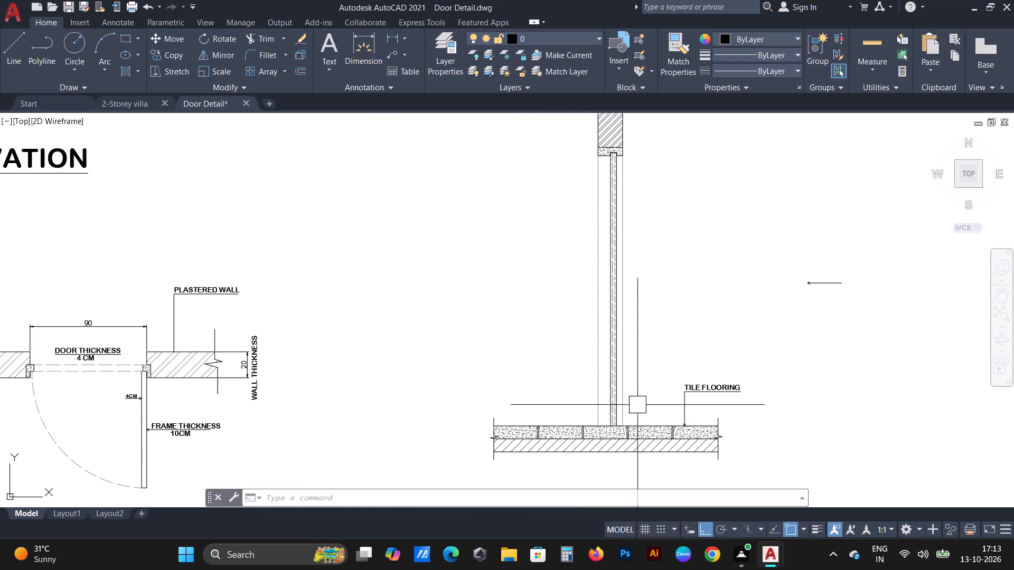
left_click(372, 49)
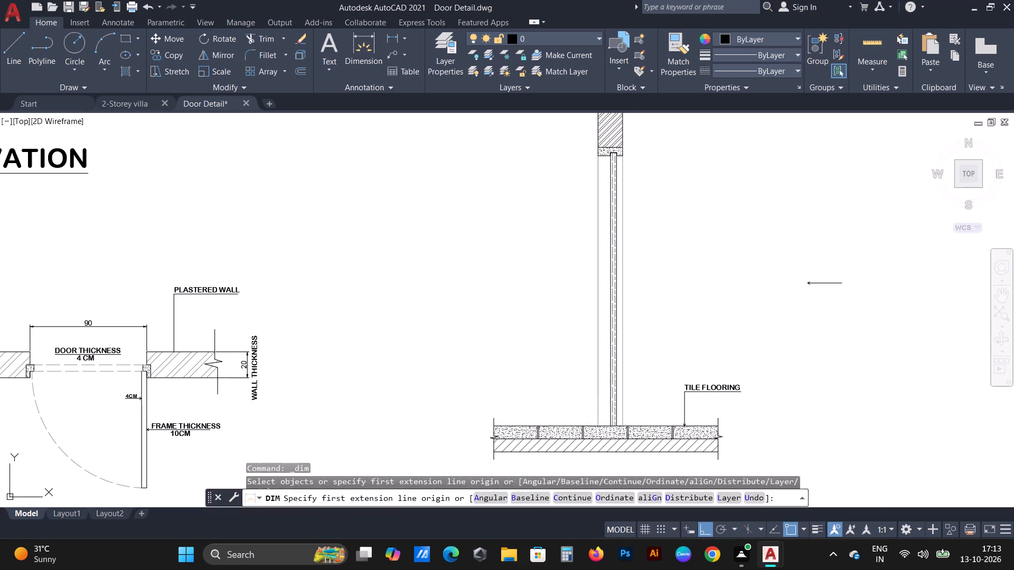
scroll(604, 414, "up", 2)
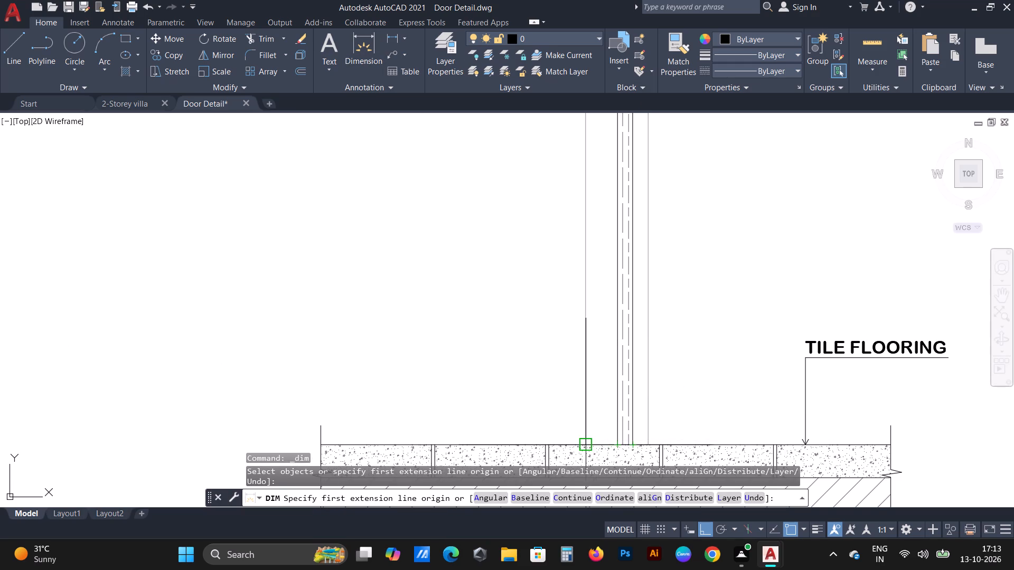
left_click_drag(585, 440, 583, 434)
scroll(619, 169, "down", 2)
middle_click_drag(593, 139, 586, 299)
scroll(578, 170, "up", 3)
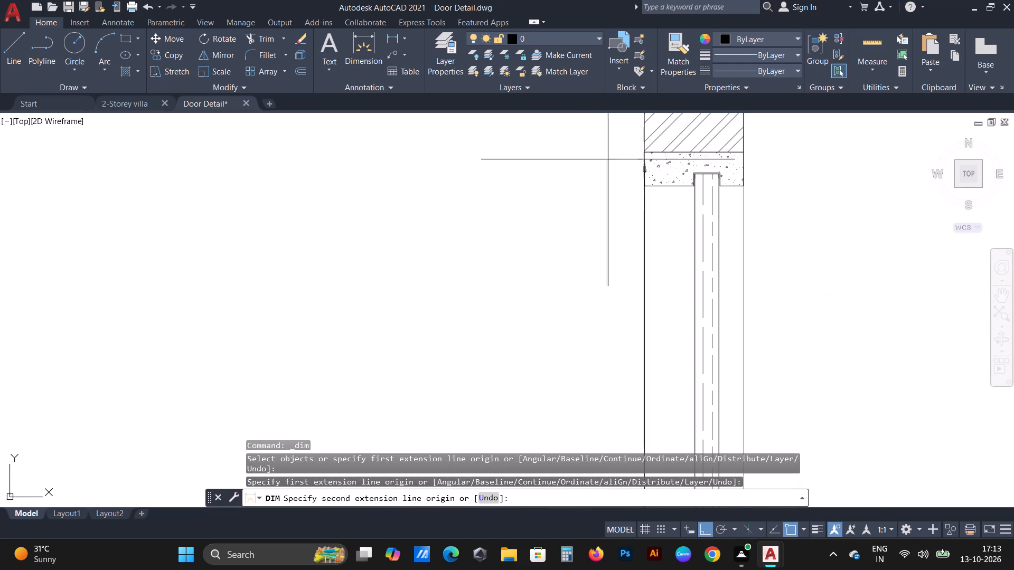
left_click(647, 151)
scroll(600, 195, "down", 1)
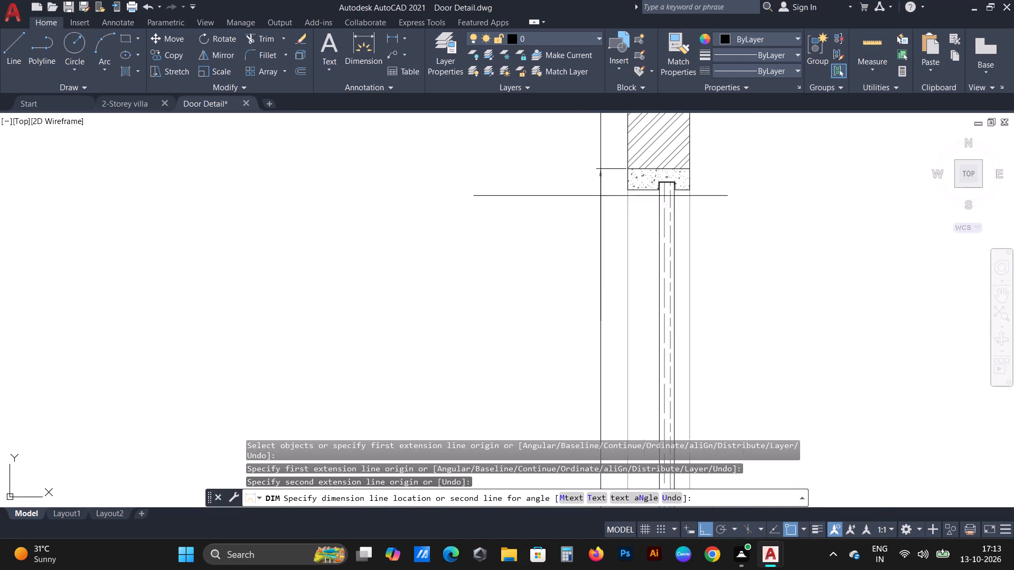
middle_click_drag(583, 341, 572, 265)
scroll(568, 302, "up", 2)
scroll(564, 211, "down", 2)
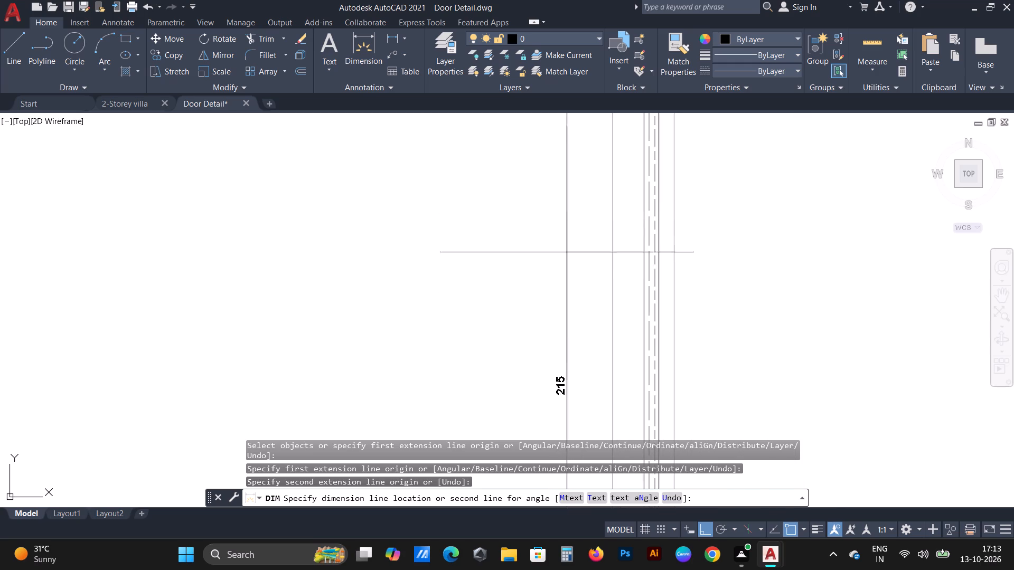
left_click(576, 328)
scroll(537, 286, "down", 3)
key("Escape")
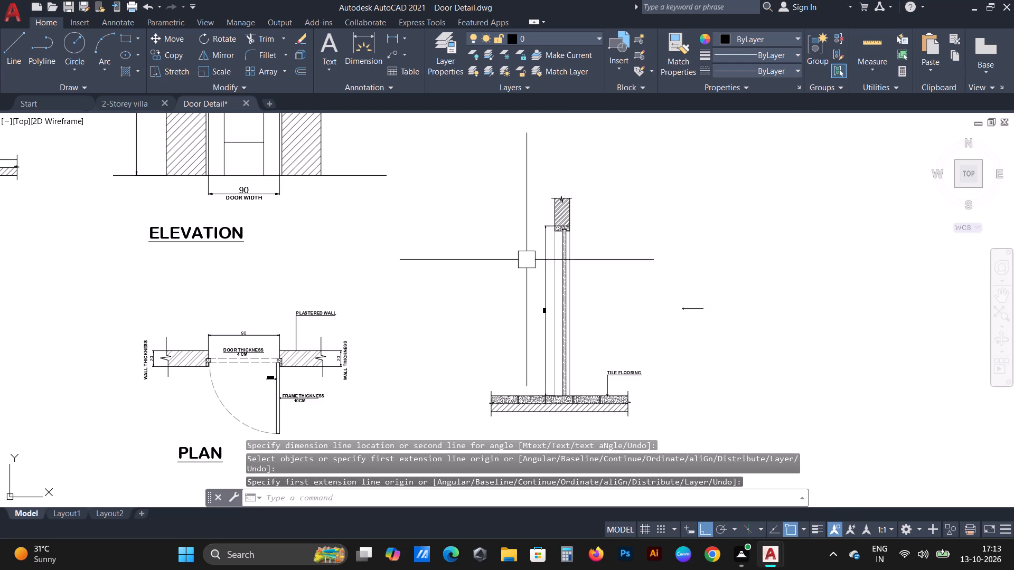
Override the section's height dimension text with 210.
scroll(536, 284, "up", 4)
double_click(587, 301)
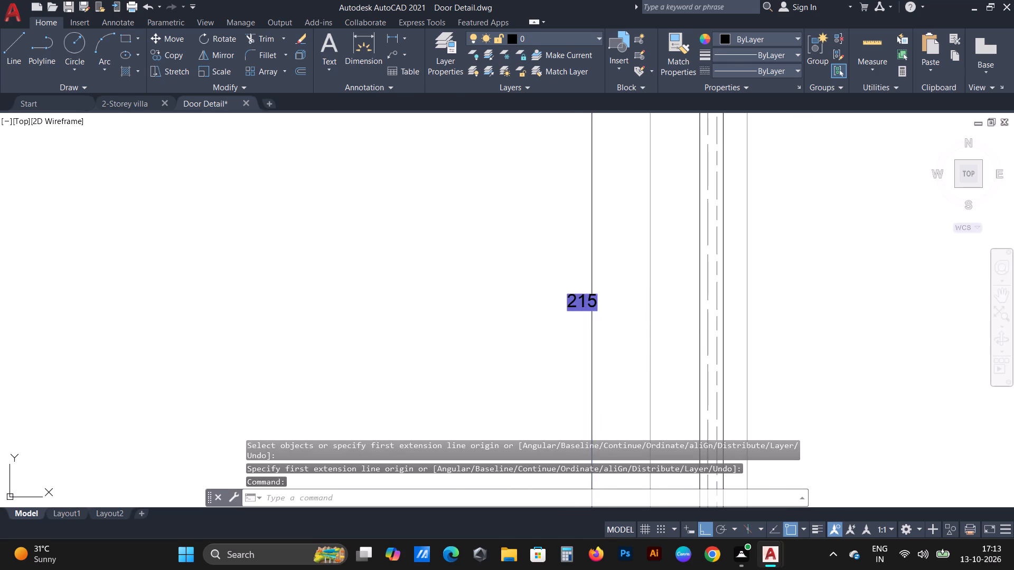
scroll(592, 303, "up", 2)
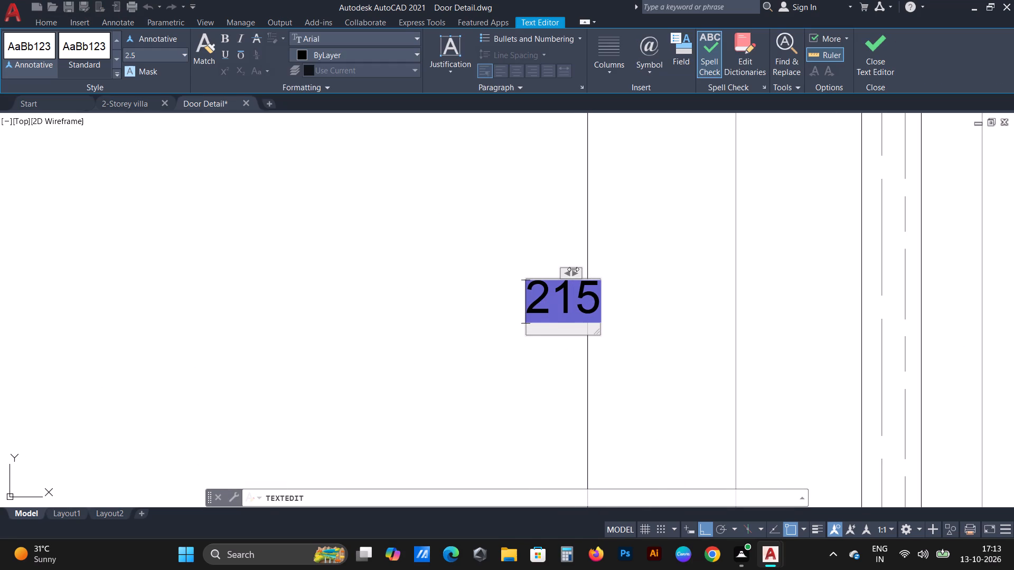
left_click_drag(573, 269, 656, 268)
left_click(597, 297)
left_click(603, 296)
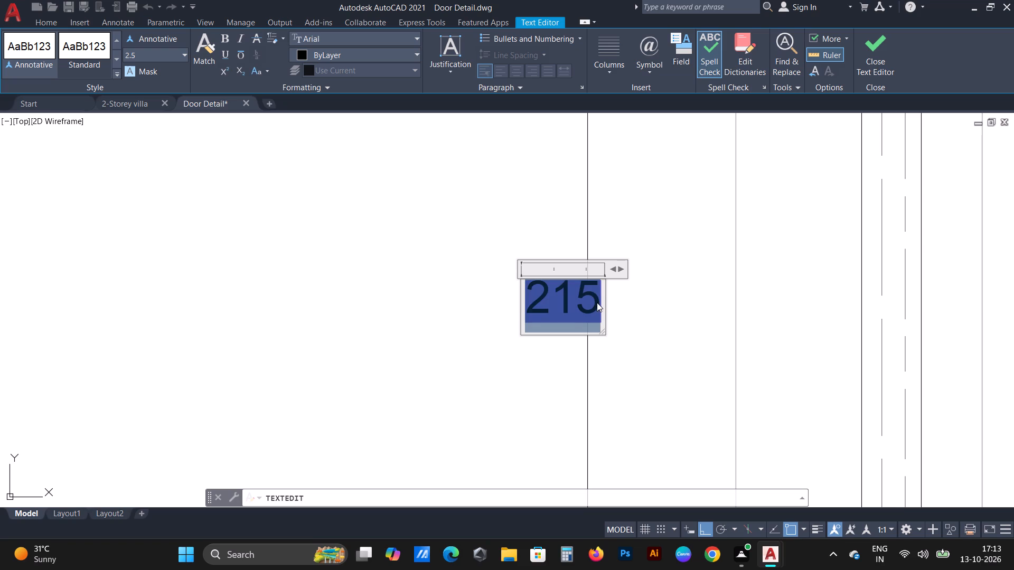
left_click(596, 297)
key("BackSpace")
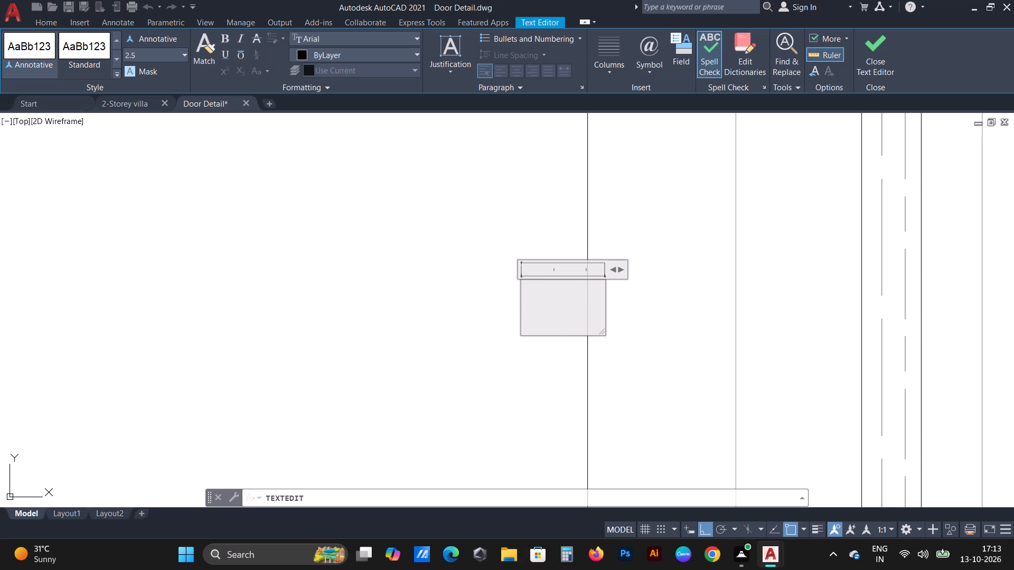
type("210")
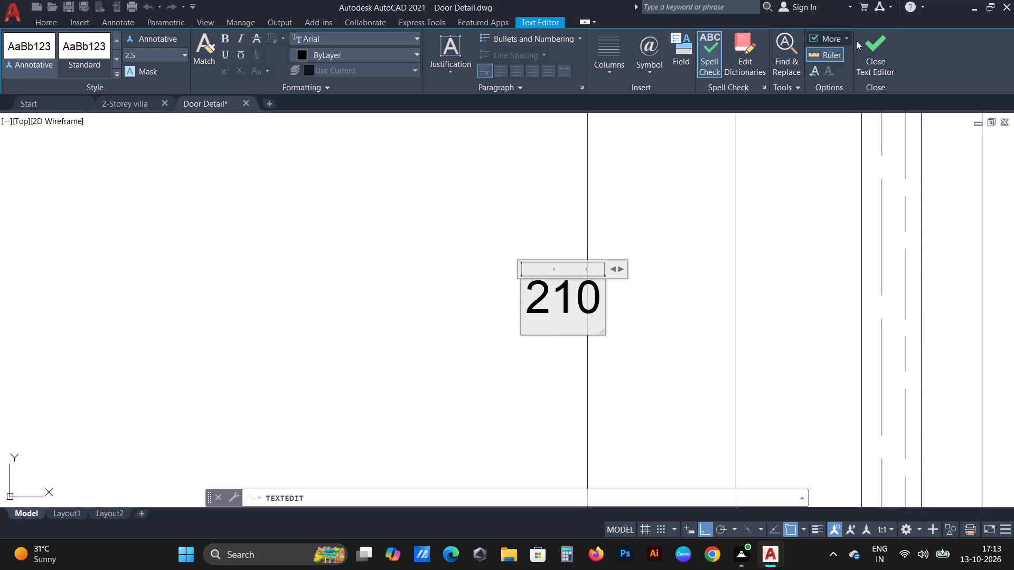
left_click(872, 49)
scroll(486, 225, "down", 9)
key("Escape")
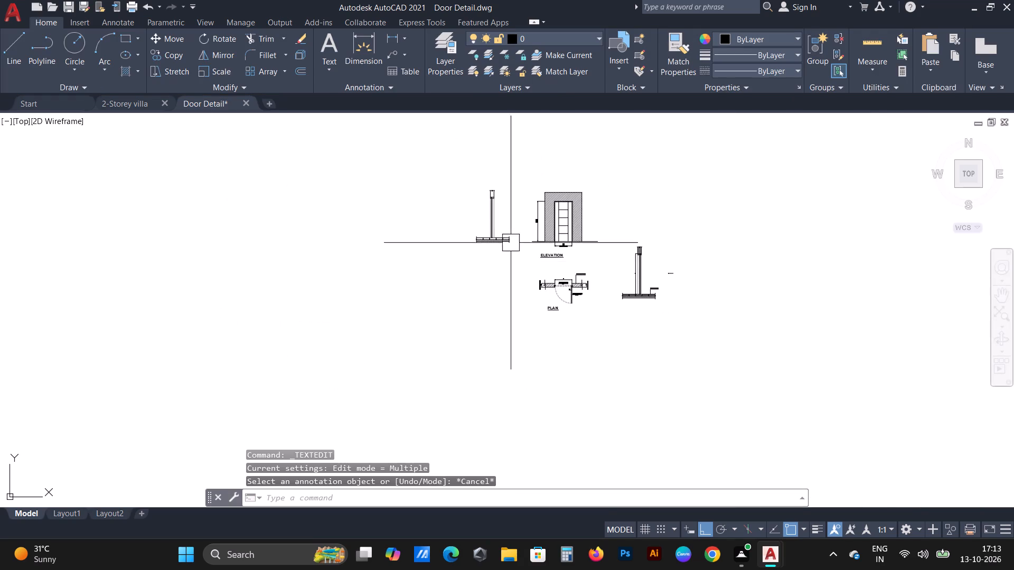
Match the properties of the elevation's height dimension onto the section's 210 dimension.
scroll(529, 233, "up", 2)
type("MA")
key("space")
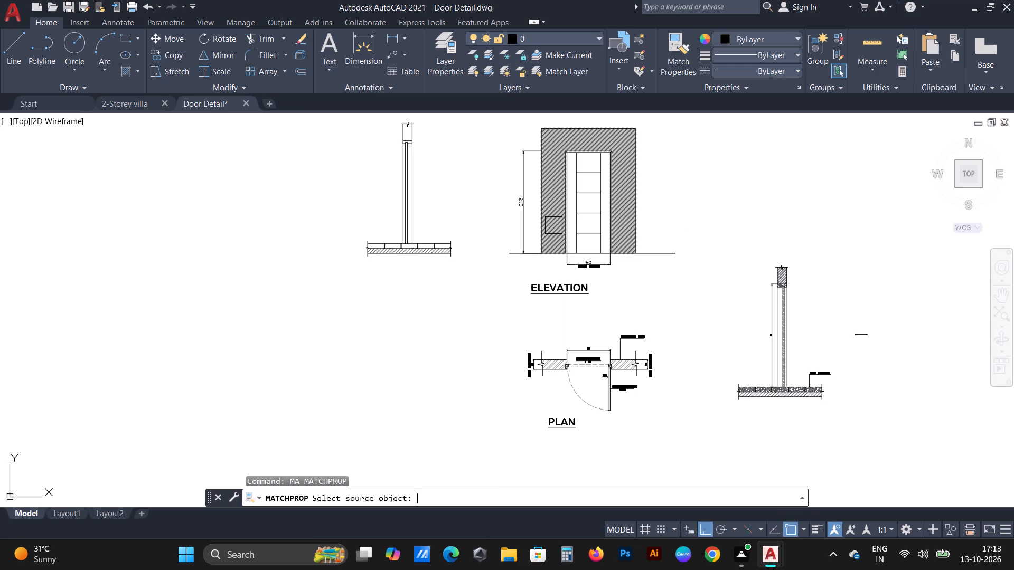
scroll(518, 225, "up", 2)
left_click(522, 205)
scroll(420, 204, "down", 3)
scroll(553, 307, "up", 2)
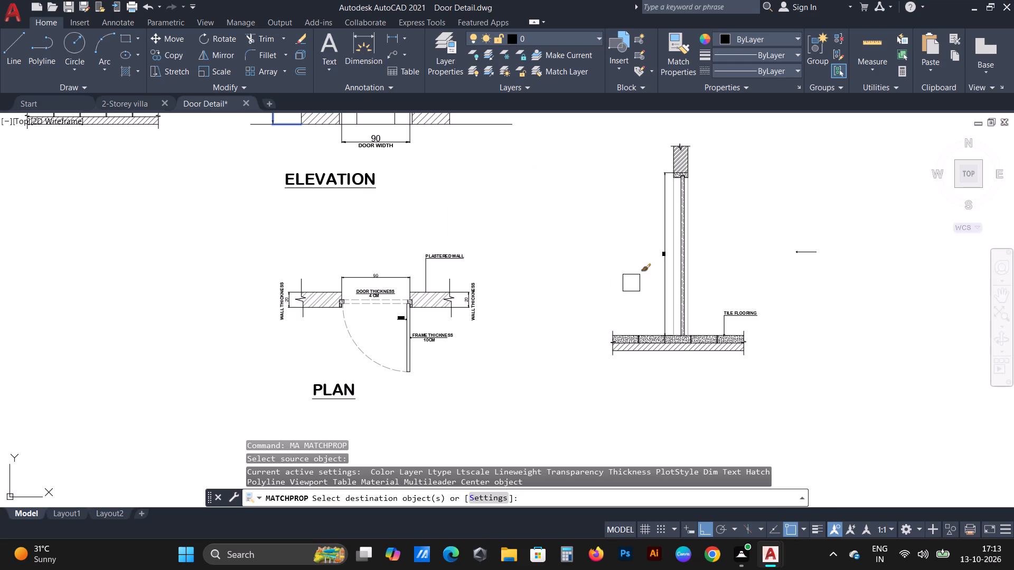
left_click(658, 269)
key("Escape")
Copy the plan's left WALL THICKNESS label and paste it to the left of the section's 210 dimension.
scroll(521, 261, "down", 1)
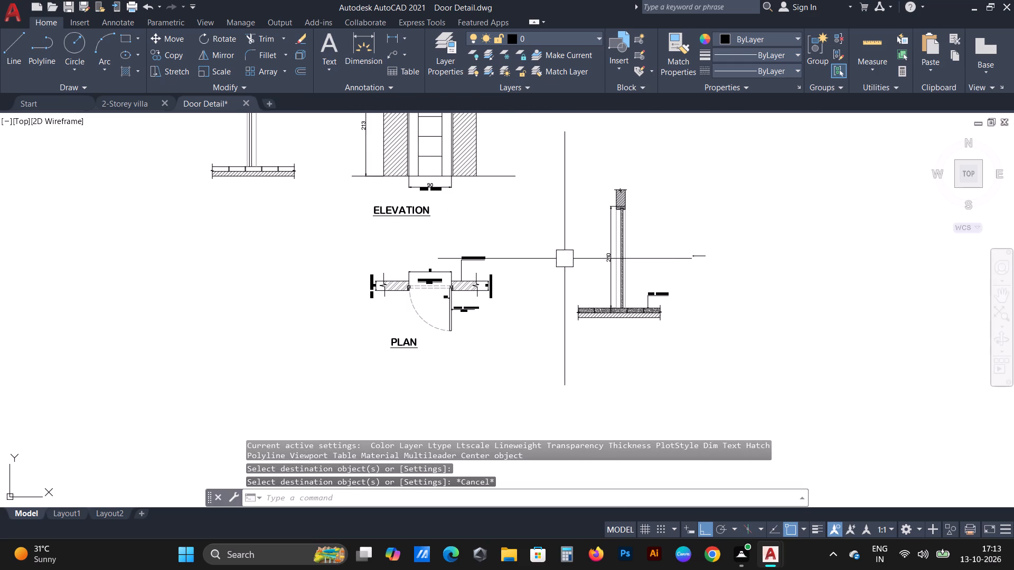
middle_click_drag(566, 259, 569, 276)
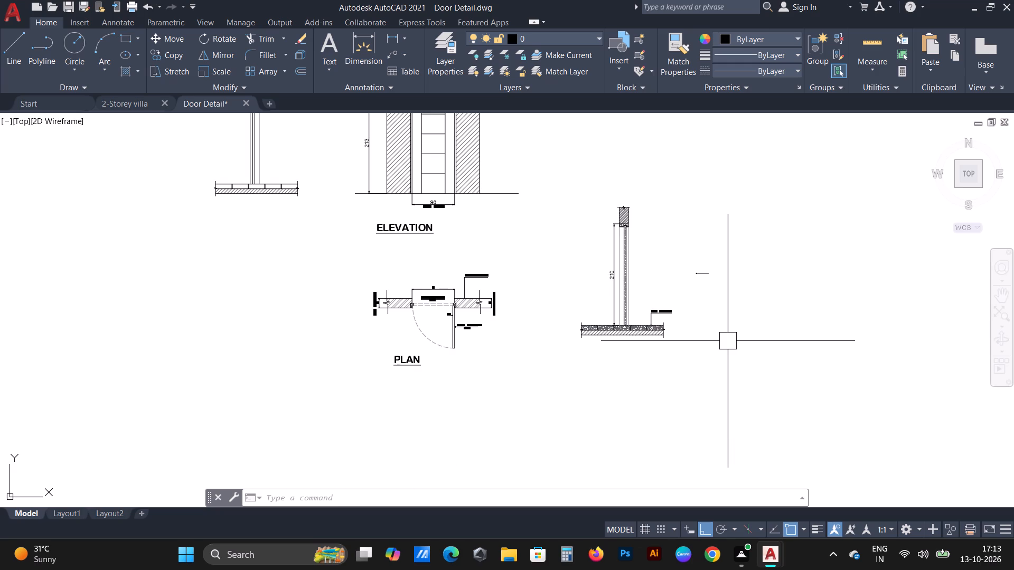
scroll(730, 328, "up", 1)
scroll(479, 218, "up", 1)
scroll(597, 283, "down", 1)
scroll(485, 268, "down", 1)
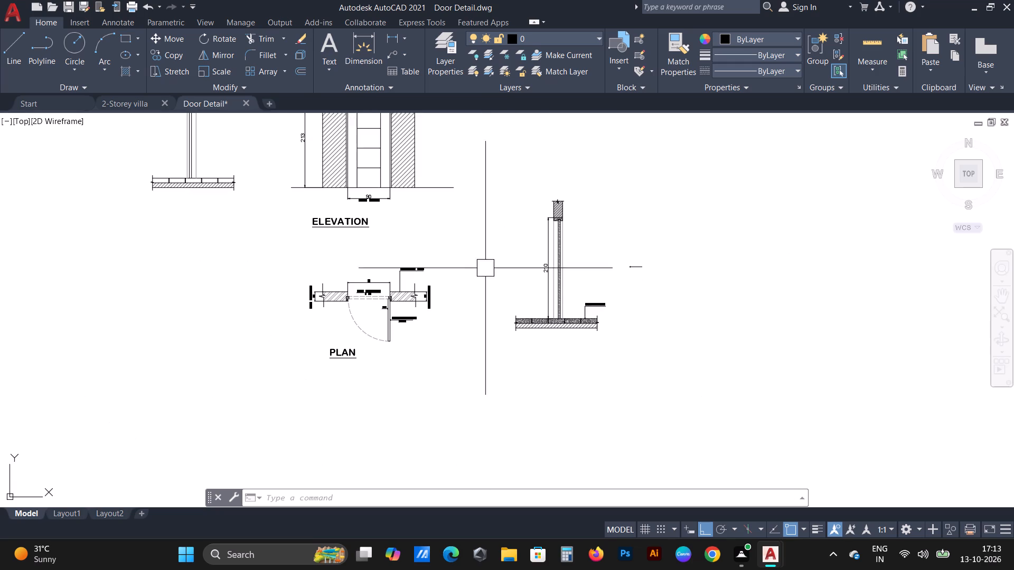
scroll(277, 144, "up", 1)
middle_click_drag(284, 167, 294, 272)
scroll(294, 272, "down", 1)
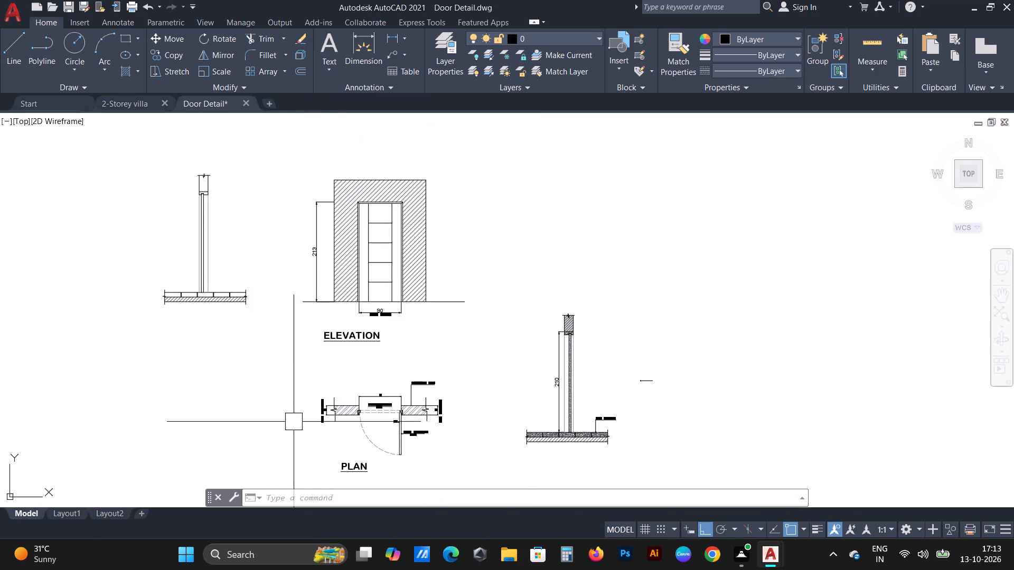
scroll(309, 429, "up", 4)
left_click(347, 375)
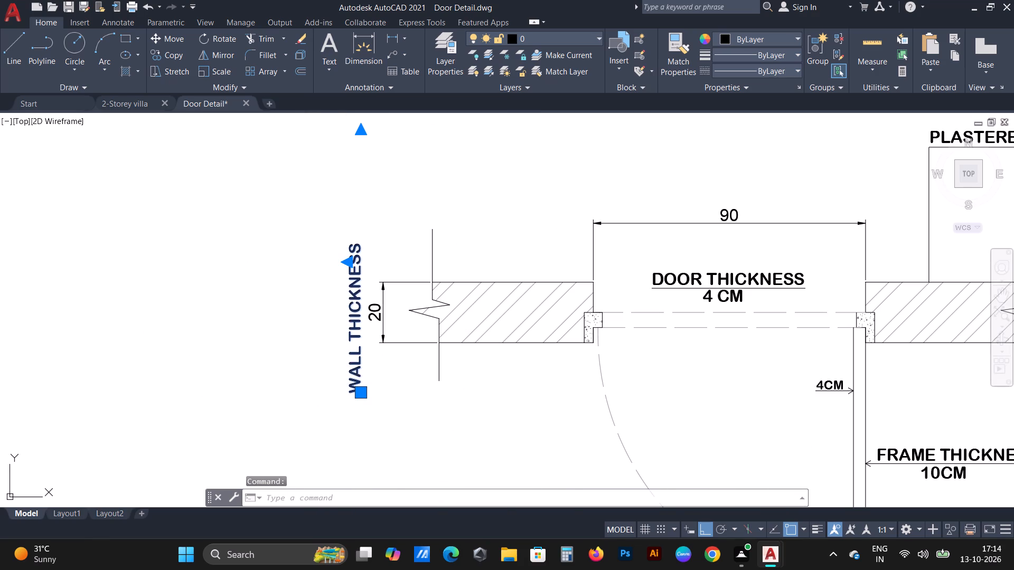
key("ctrl+c")
scroll(342, 376, "down", 2)
scroll(923, 280, "up", 2)
middle_click_drag(924, 261, 589, 240)
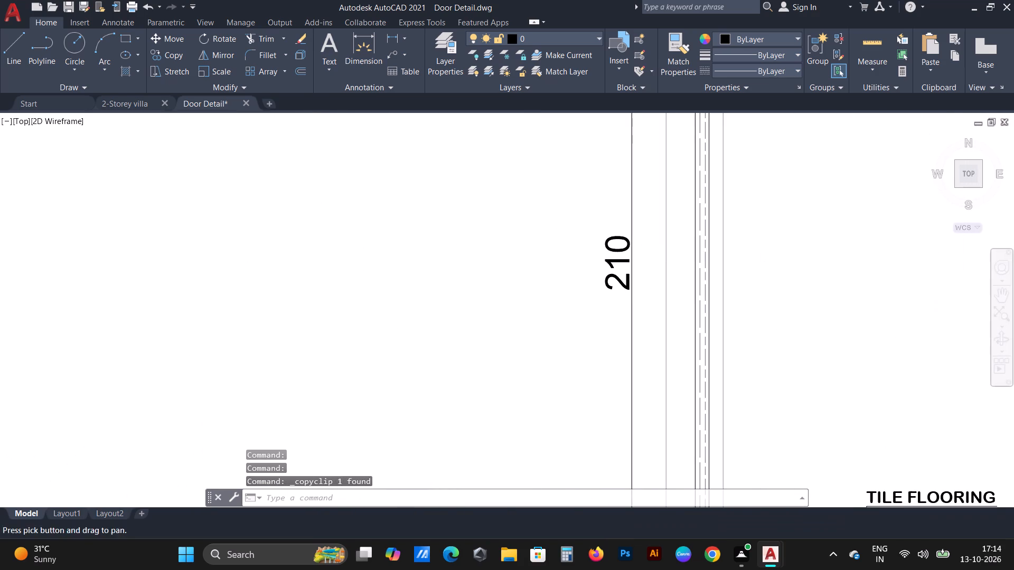
key("ctrl+v")
left_click(573, 338)
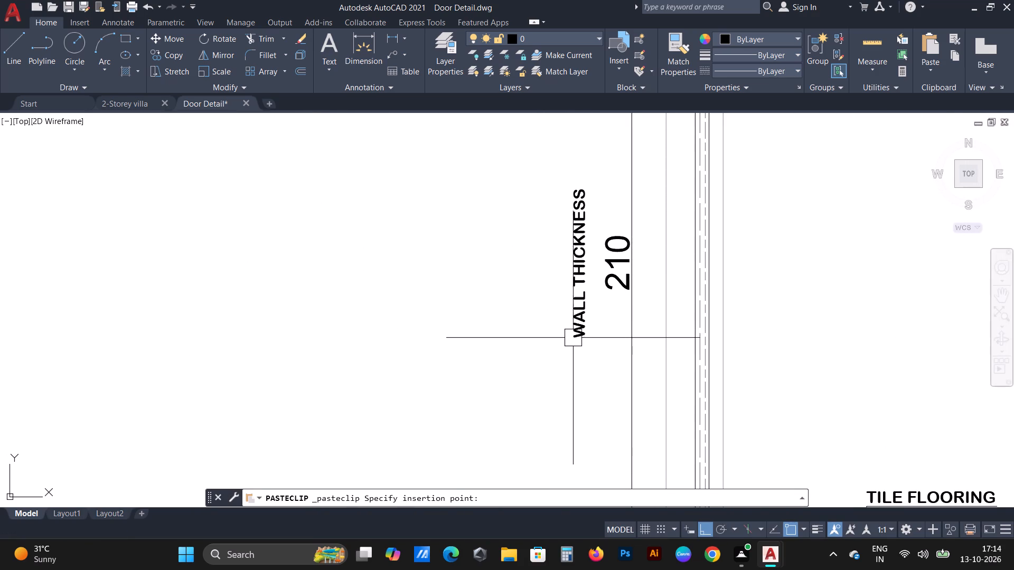
Change the pasted WALL THICKNESS label beside the section's 210 dimension to DOOR HEIGHT with text height 5.
double_click(574, 318)
left_click_drag(754, 329, 516, 343)
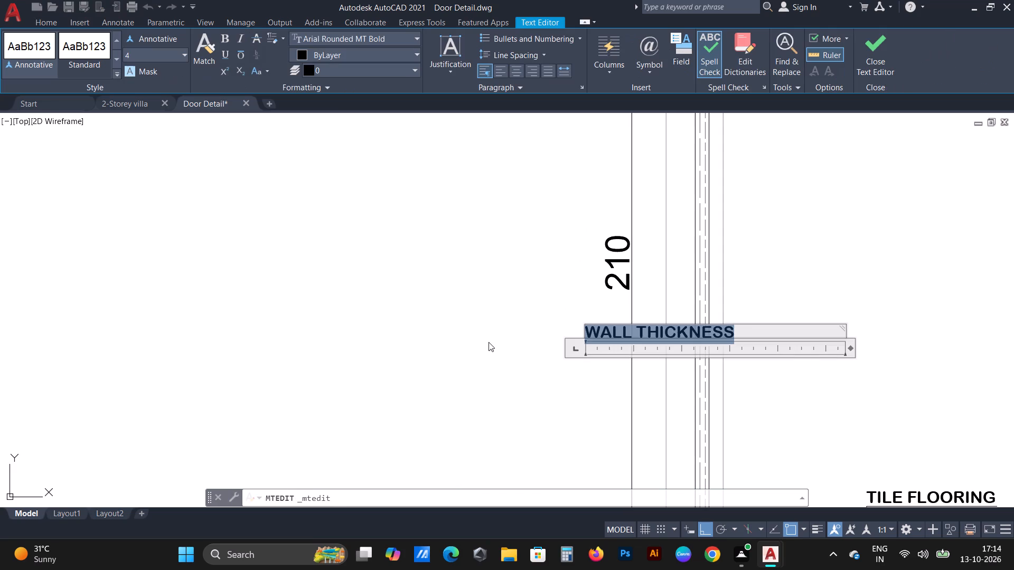
key("BackSpace")
type("DOOR HEIGH")
key("BackSpace")
key("BackSpace")
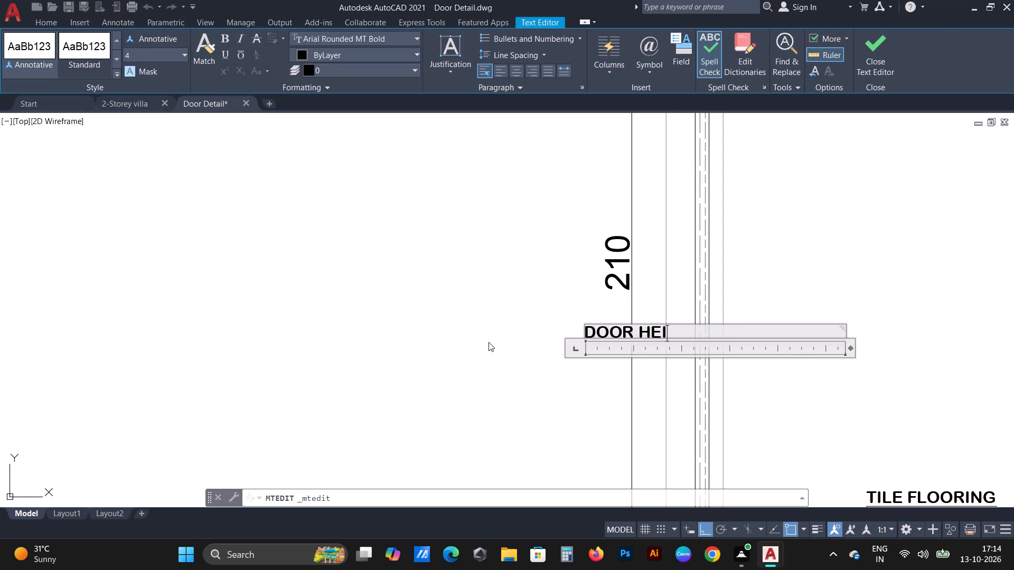
type("GHT")
left_click_drag(717, 331, 504, 343)
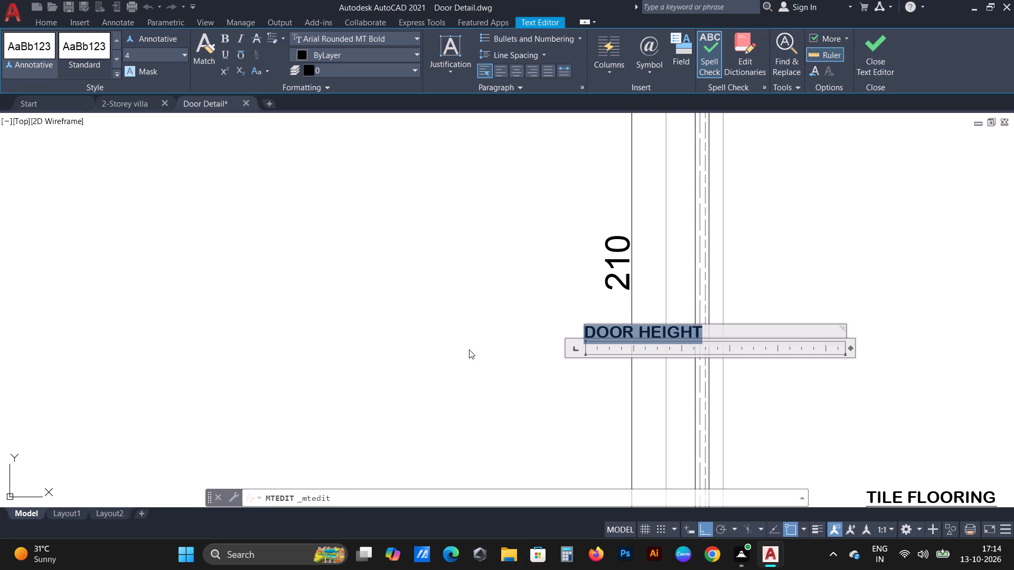
left_click(142, 54)
key("BackSpace")
key("5")
key("Return")
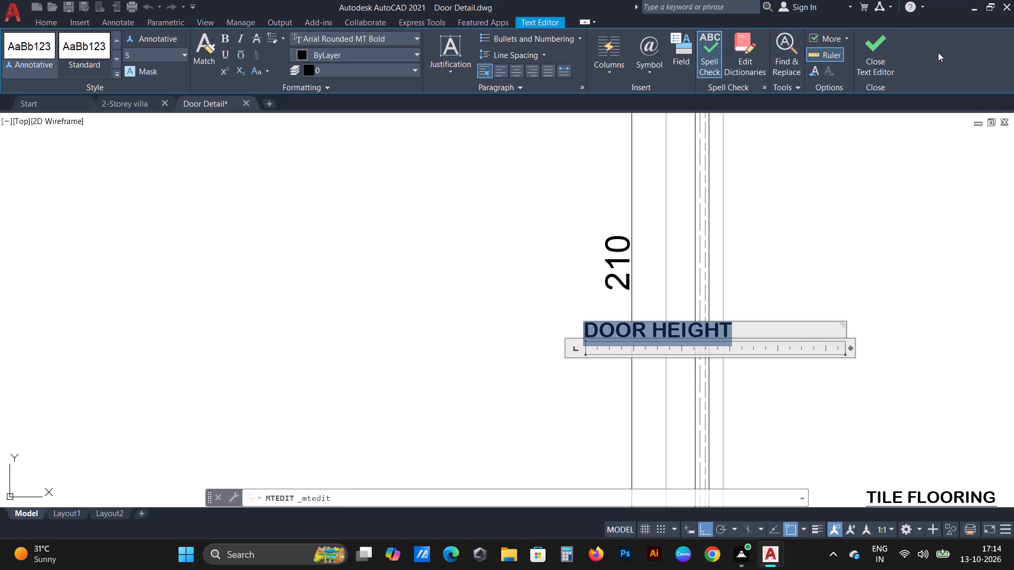
left_click(877, 55)
Move the DOOR HEIGHT label closer to the section's 210 dimension text.
scroll(555, 299, "down", 2)
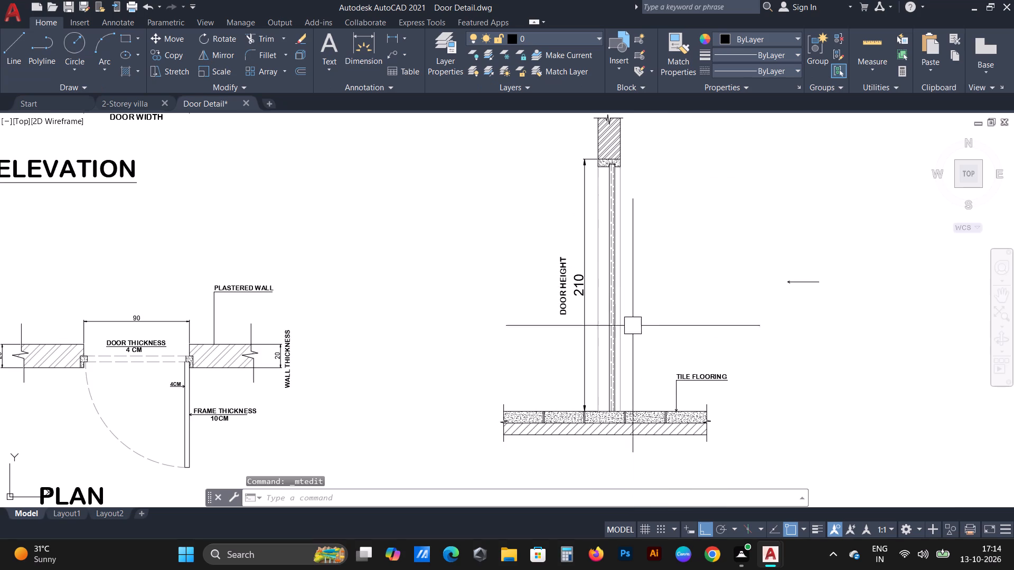
scroll(643, 326, "down", 1)
scroll(614, 329, "up", 2)
left_click(560, 300)
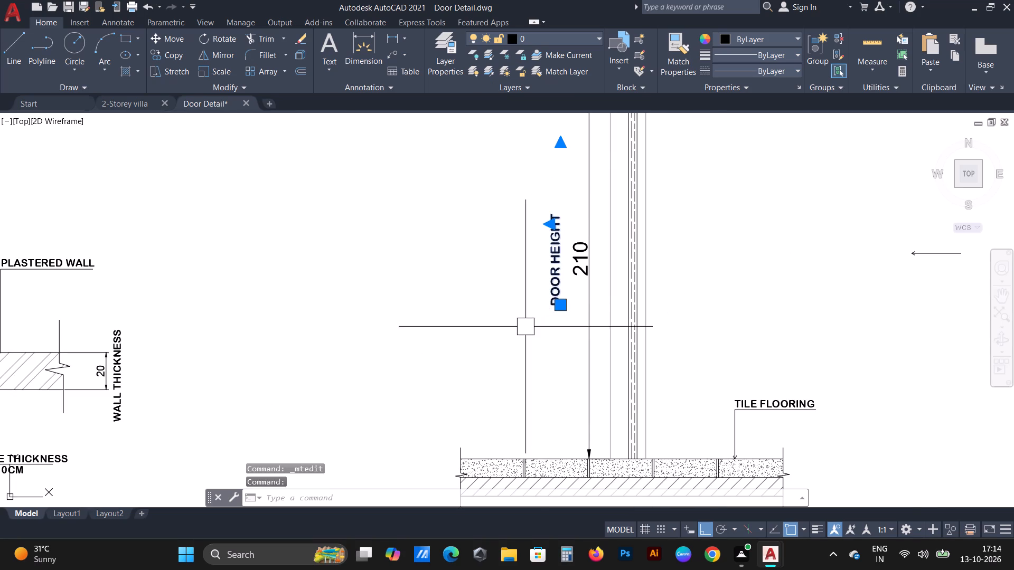
key("m")
key("space")
scroll(498, 380, "up", 2)
left_click(517, 405)
left_click(528, 408)
scroll(524, 387, "down", 2)
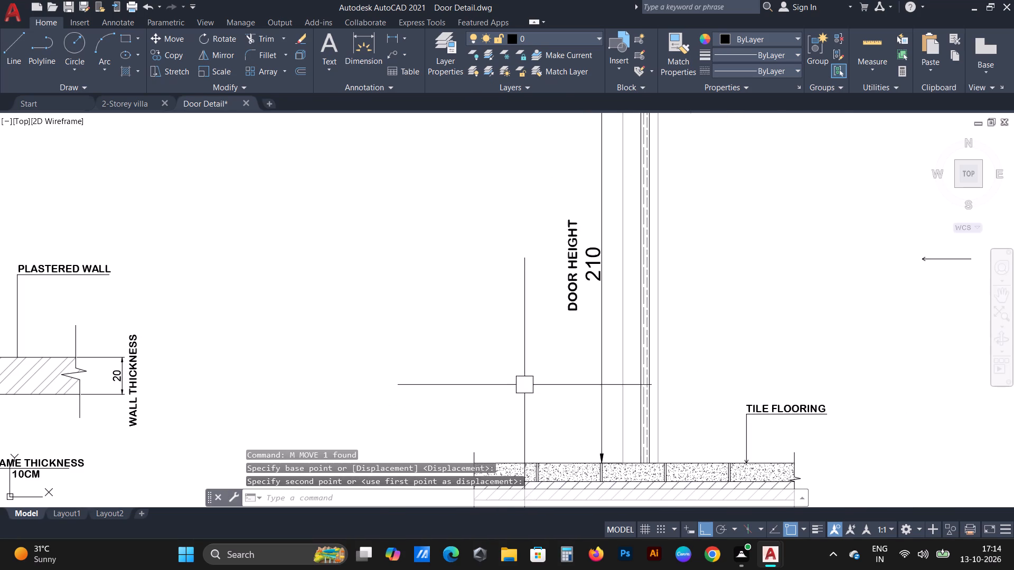
Move the loose horizontal leader arrow beside the section so its tip points into the door leaf at mid-height.
scroll(553, 269, "up", 1)
scroll(555, 267, "down", 2)
scroll(812, 336, "down", 1)
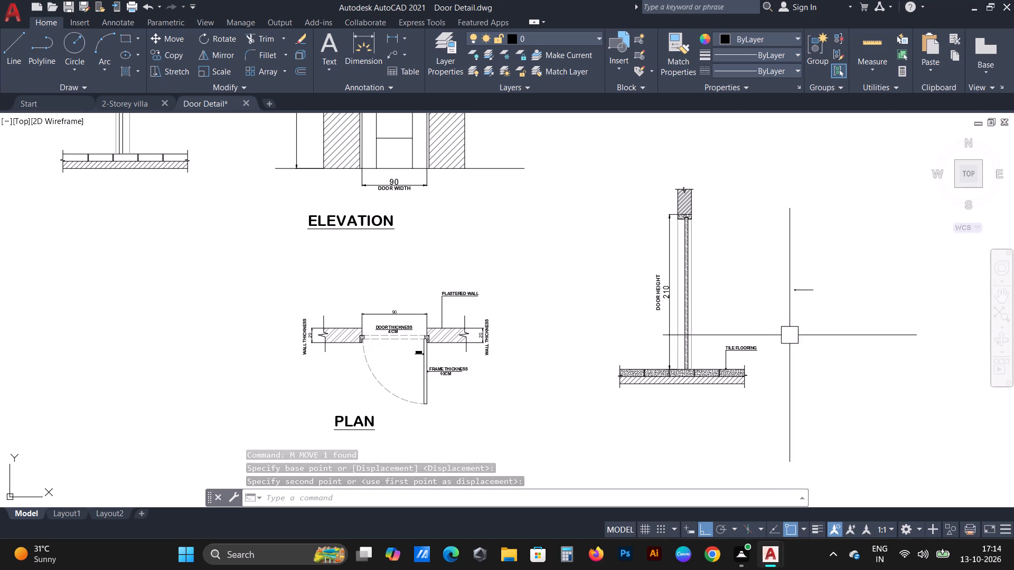
scroll(760, 333, "up", 2)
middle_click_drag(772, 280, 688, 341)
left_click_drag(770, 320, 762, 316)
left_click(716, 254)
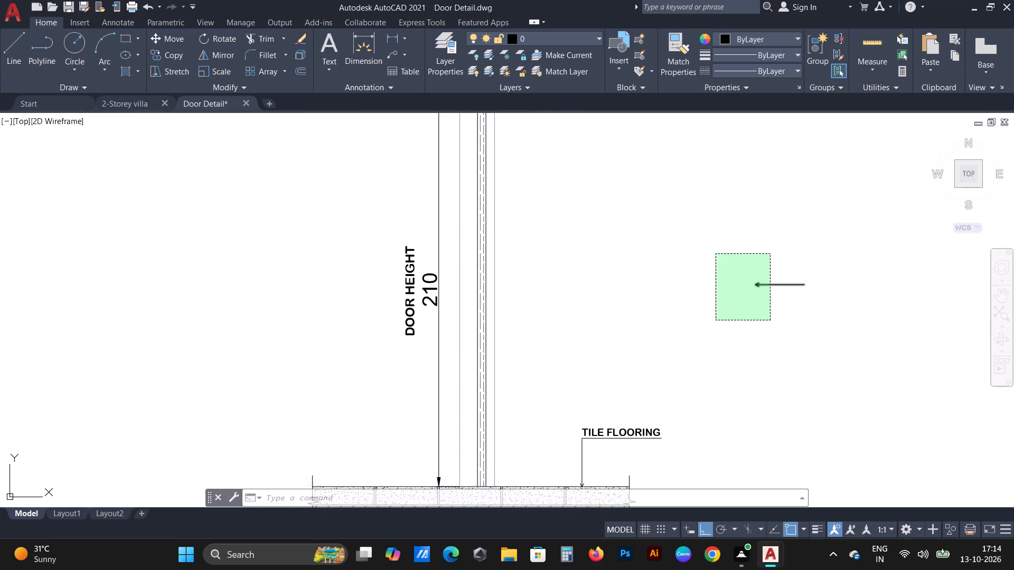
type("M")
key("space")
scroll(743, 282, "up", 2)
left_click(770, 292)
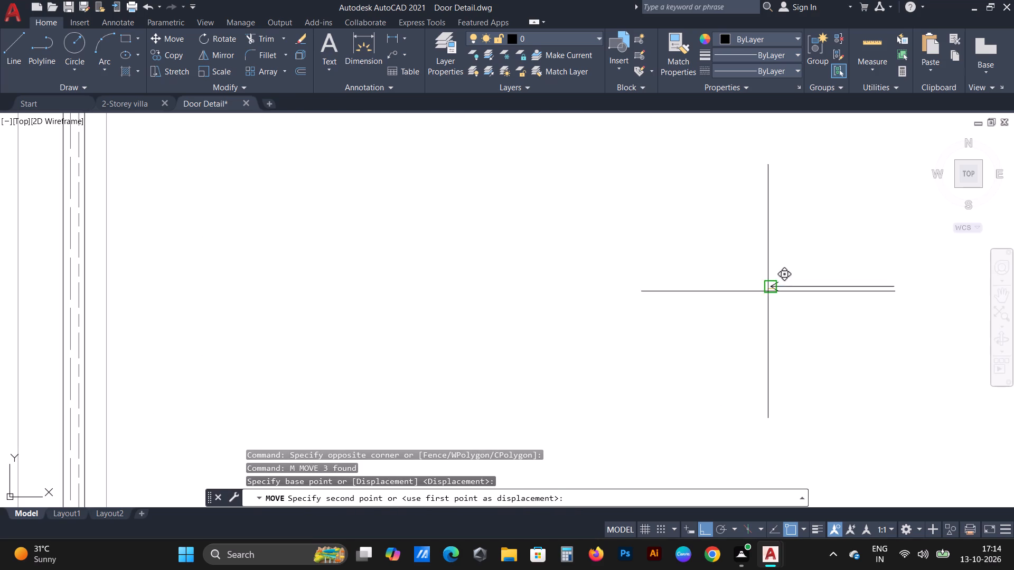
scroll(626, 277, "down", 2)
scroll(420, 270, "up", 3)
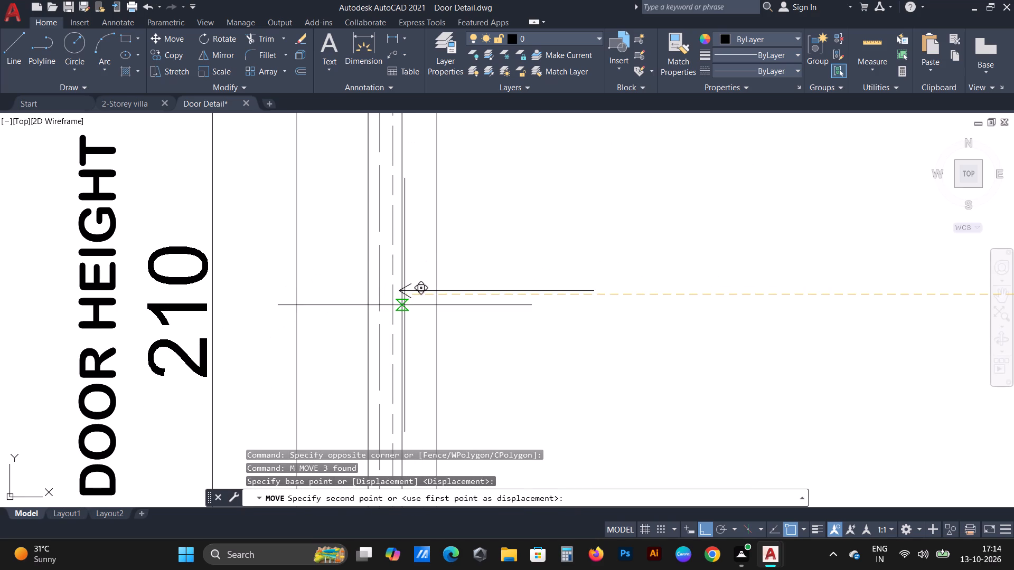
left_click(407, 293)
scroll(516, 289, "down", 2)
key("Escape")
Copy the TILE FLOORING label and paste it at the tail end of the door leaf's leader arrow.
scroll(706, 300, "down", 2)
middle_click_drag(780, 366, 767, 311)
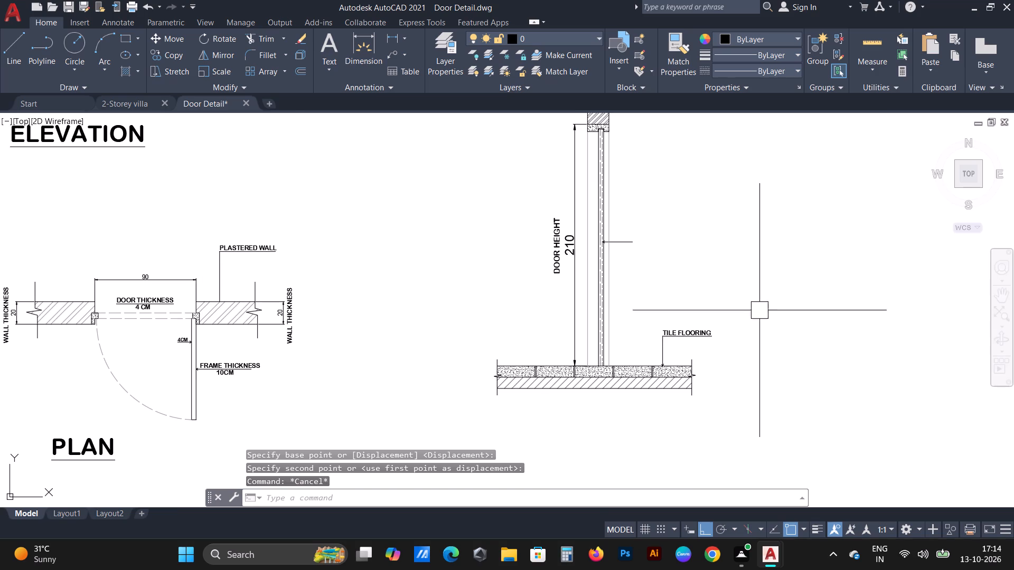
scroll(727, 310, "up", 2)
left_click(647, 365)
scroll(646, 301, "down", 2)
middle_click_drag(679, 267, 675, 346)
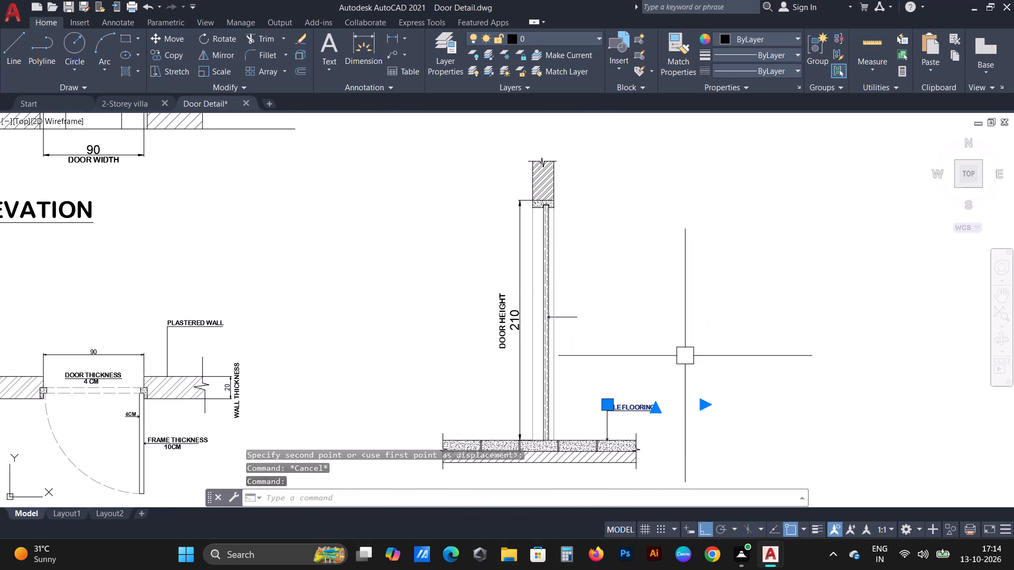
key("ctrl+c")
scroll(577, 326, "up", 2)
key("ctrl+v")
scroll(618, 317, "up", 2)
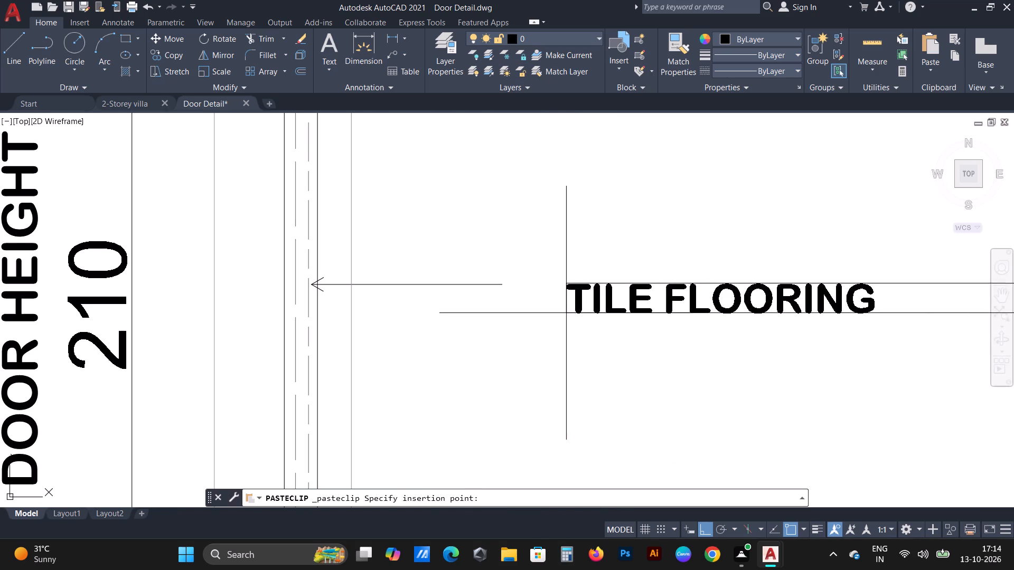
left_click(507, 296)
Change the pasted TILE FLOORING text at the door leaf's leader to WOOD ( FOR DOOR ).
double_click(556, 280)
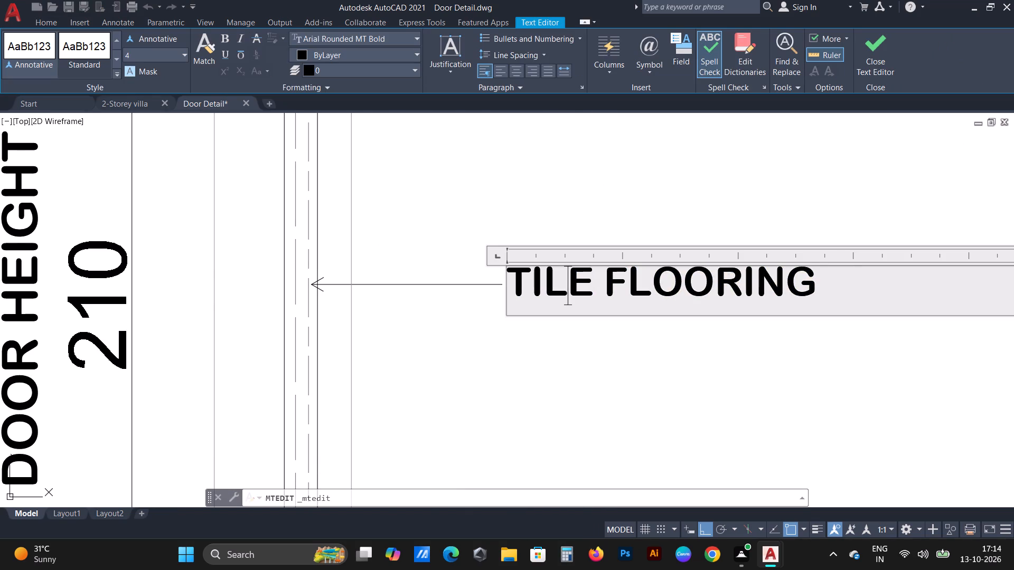
left_click_drag(823, 291, 527, 295)
key("BackSpace")
key("BackSpace")
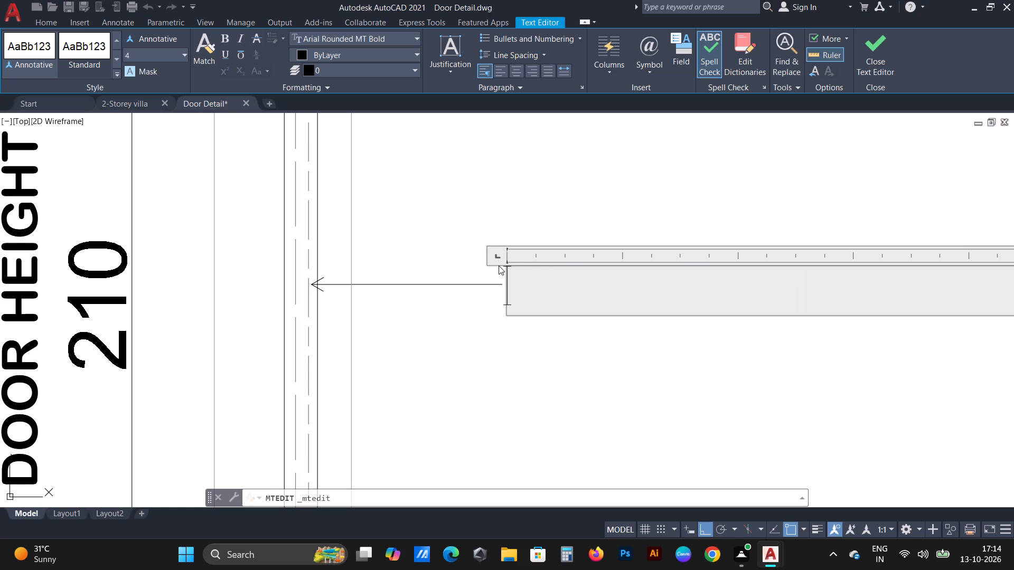
type("WOOD")
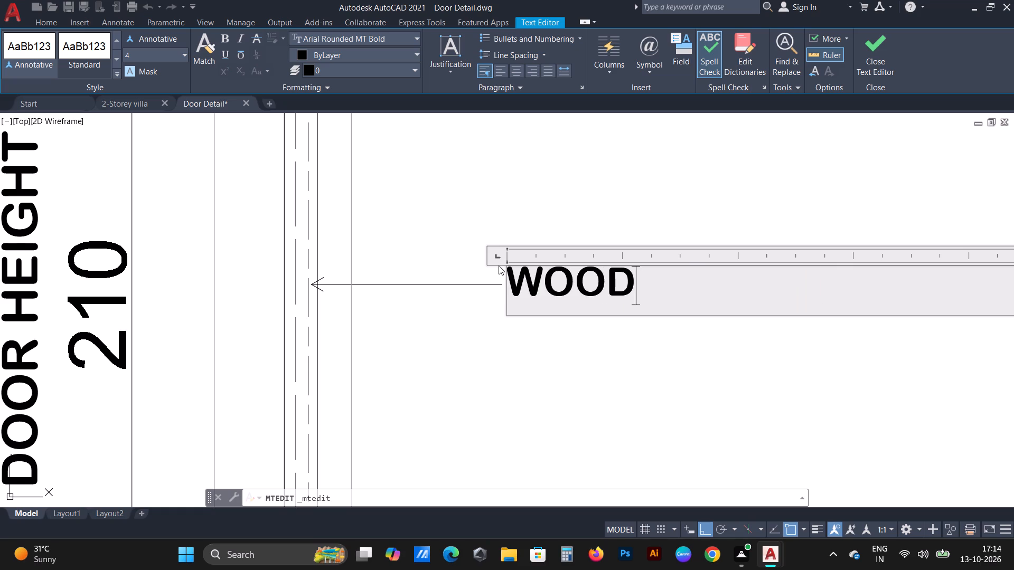
key("space")
key("shift+parenleft")
key("space")
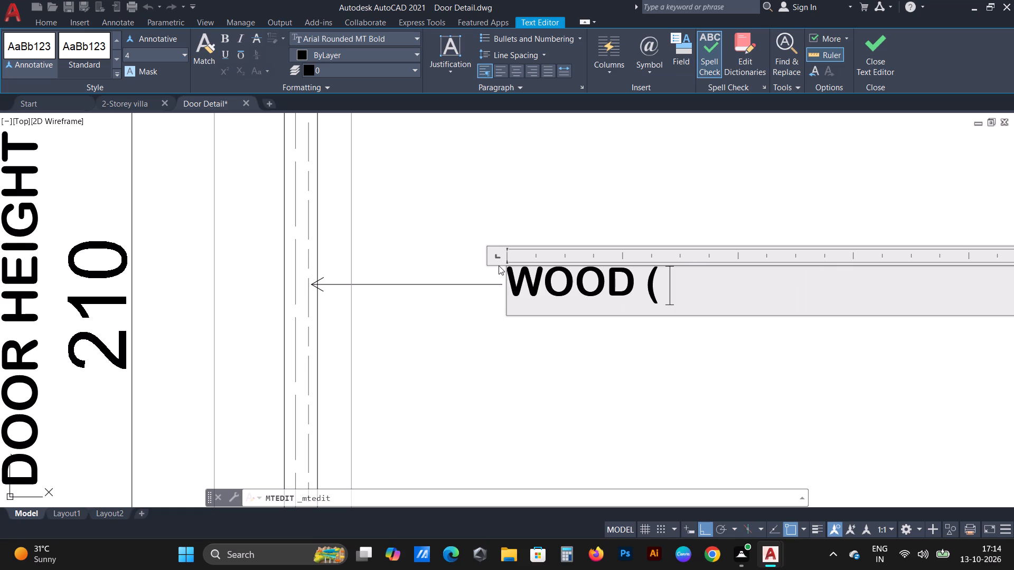
type("FOR DOOR")
key("space")
key("shift+parenright")
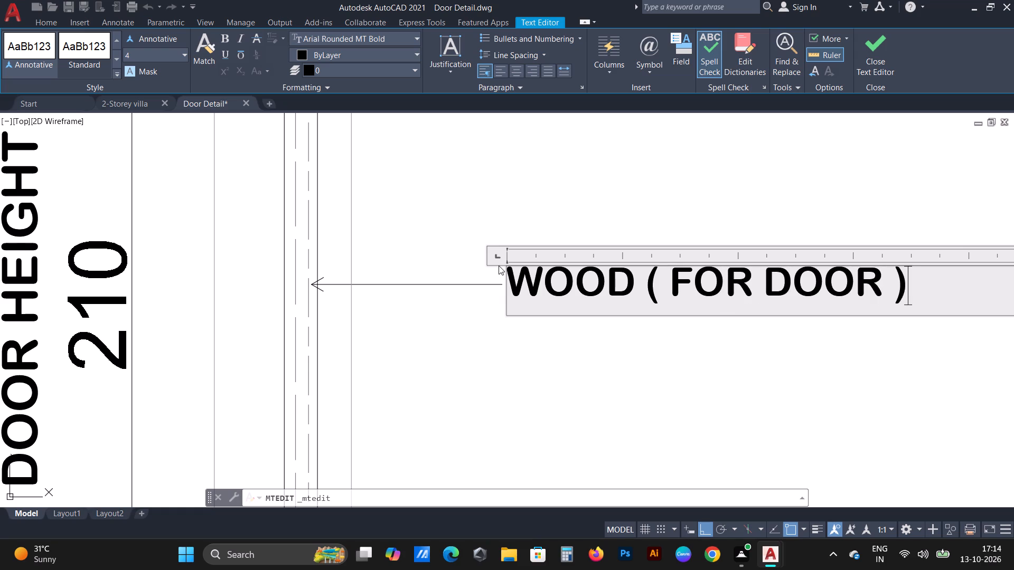
left_click(887, 62)
Copy the WOOD ( FOR DOOR ) label and its leader line straight up the section, using the arrow tip as base point.
scroll(691, 156, "down", 1)
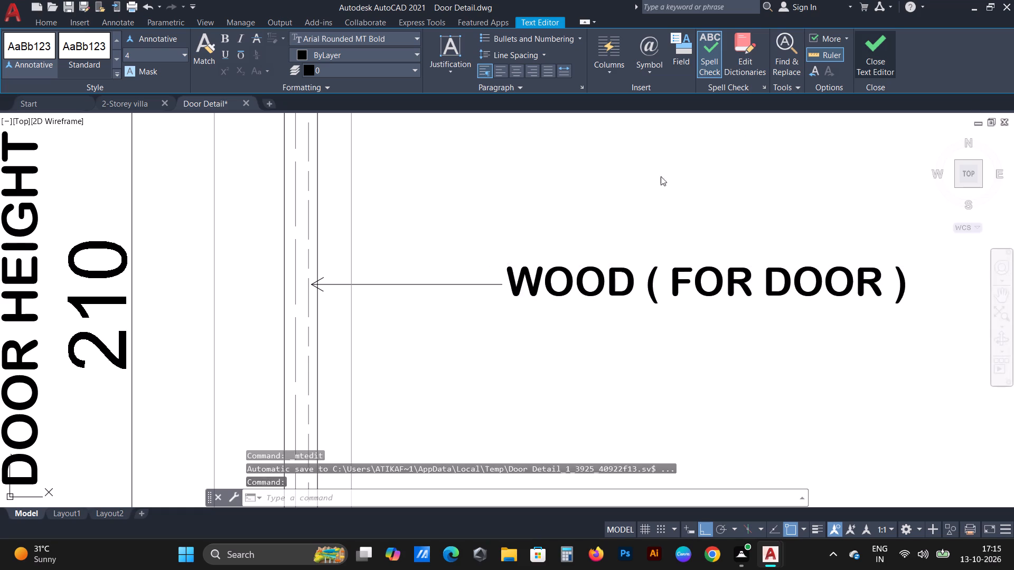
scroll(661, 176, "down", 5)
middle_click_drag(635, 315, 651, 282)
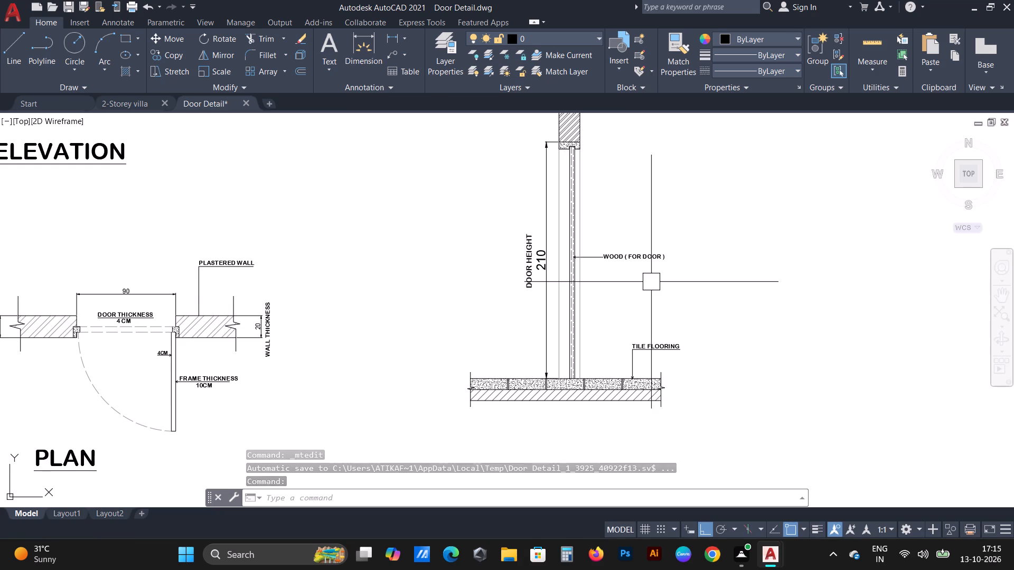
scroll(547, 328, "down", 2)
scroll(387, 364, "up", 1)
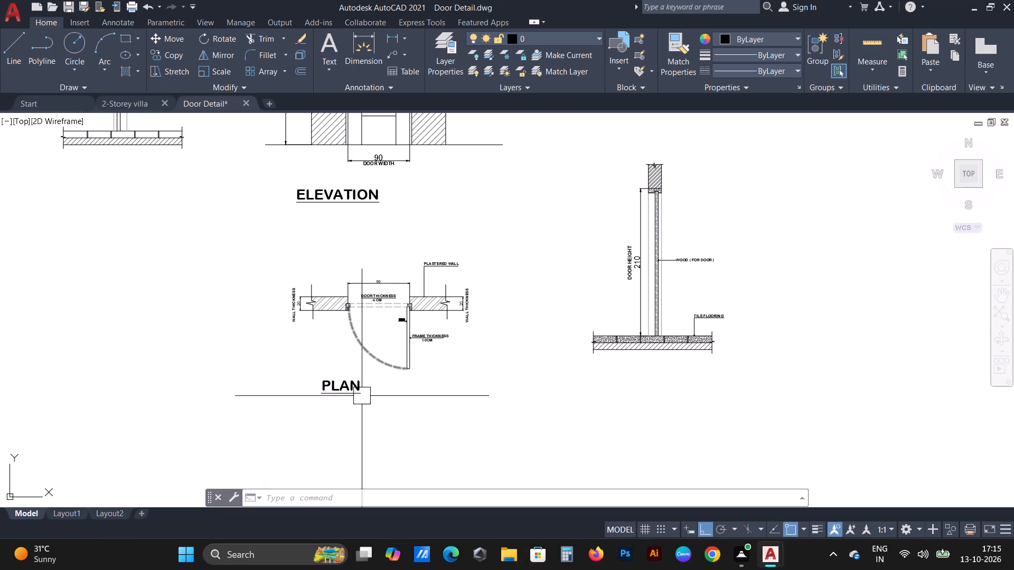
scroll(665, 255, "up", 1)
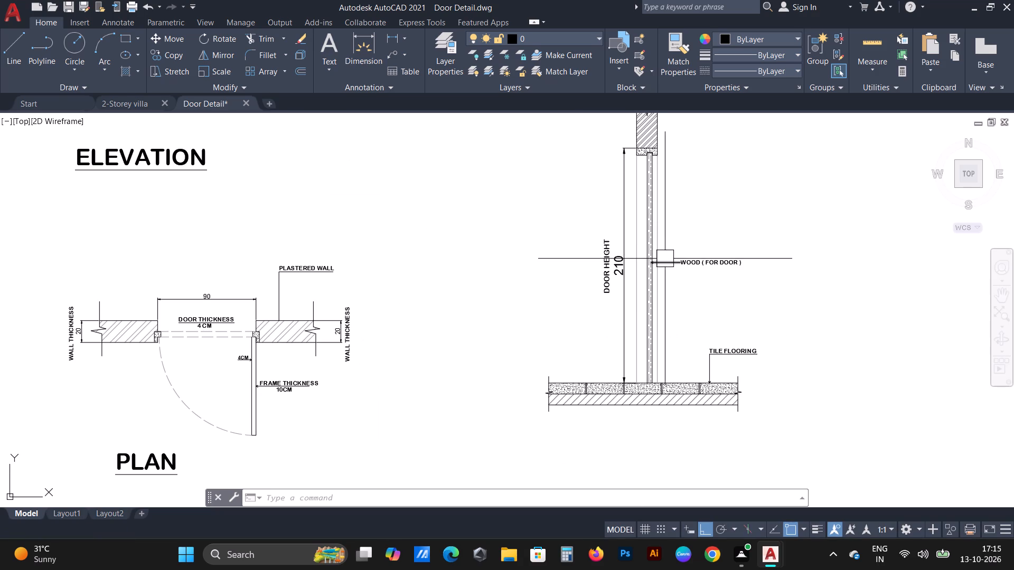
scroll(646, 262, "up", 1)
middle_click_drag(646, 262, 469, 329)
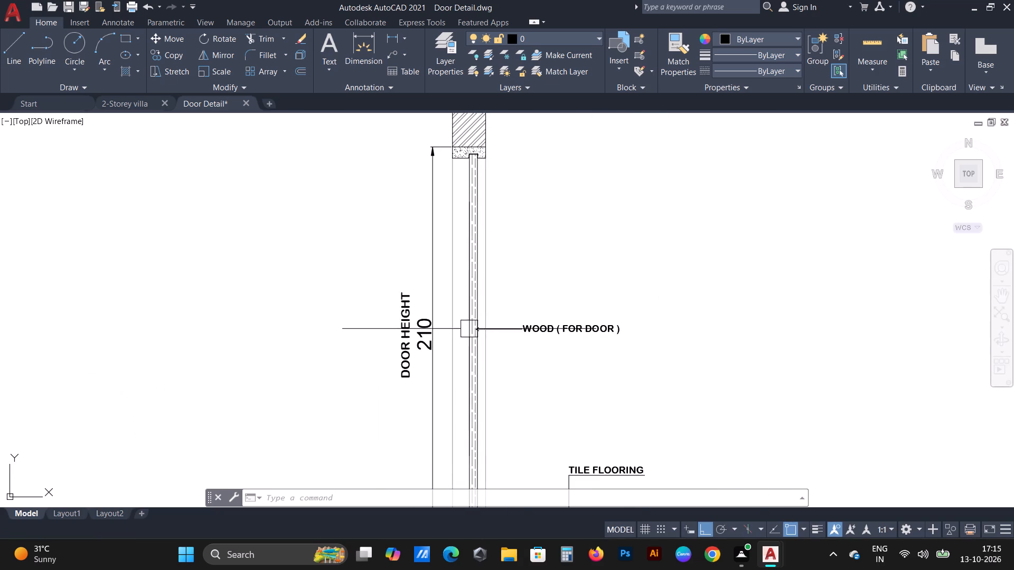
scroll(569, 352, "up", 1)
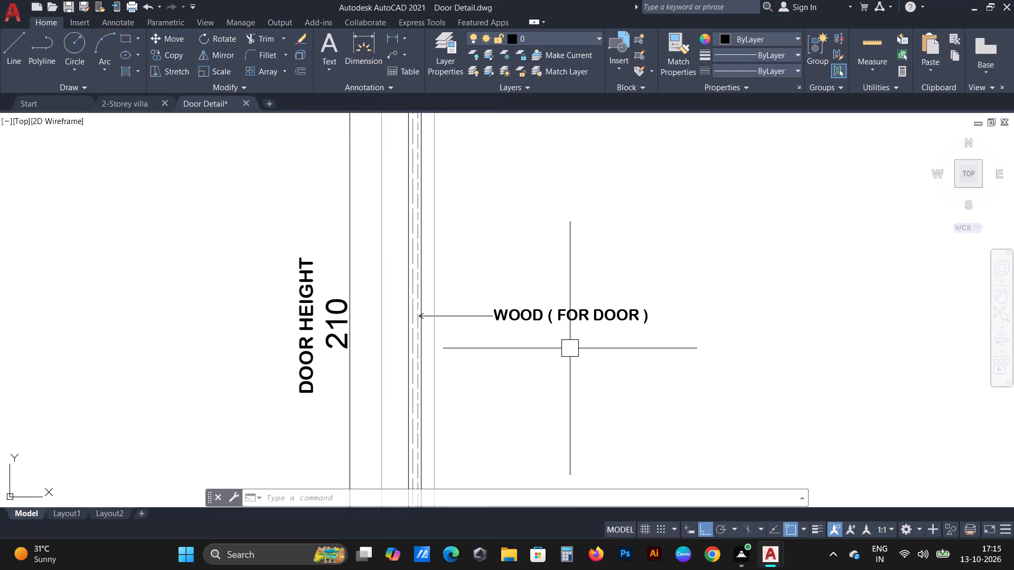
scroll(478, 311, "up", 1)
left_click(609, 366)
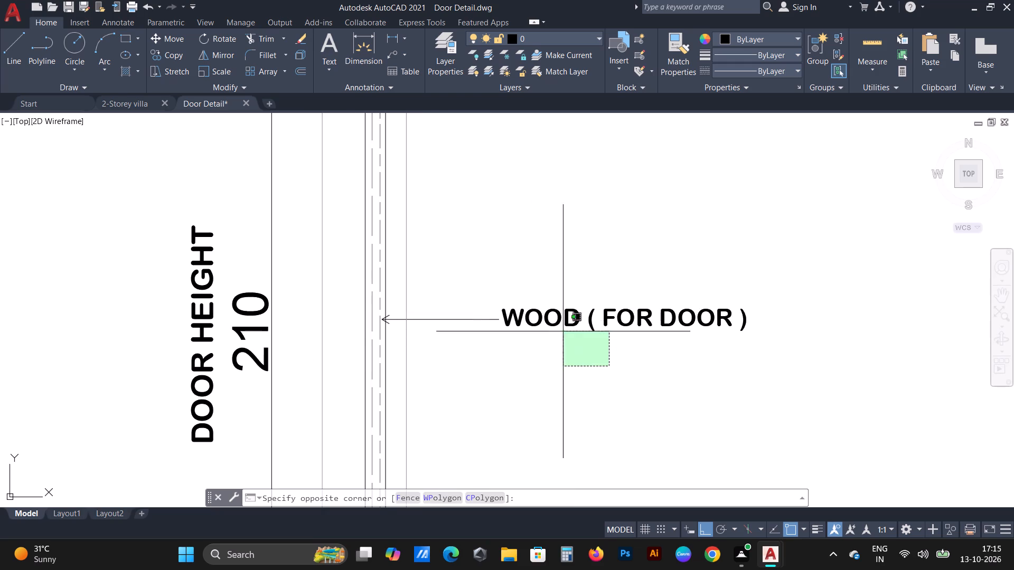
left_click(459, 278)
scroll(362, 312, "up", 2)
scroll(446, 336, "down", 2)
right_click(530, 294)
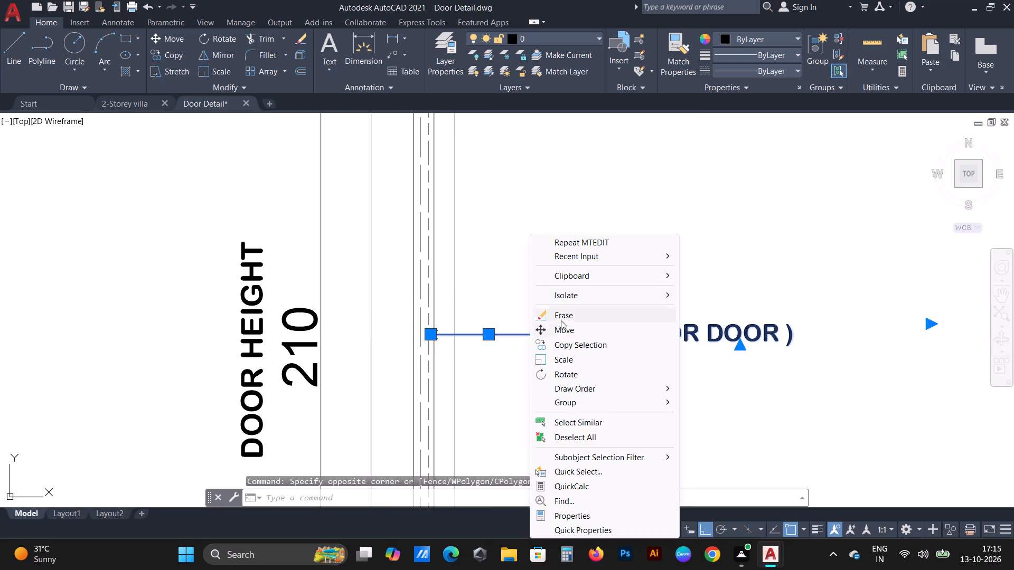
left_click(557, 344)
scroll(437, 339, "up", 4)
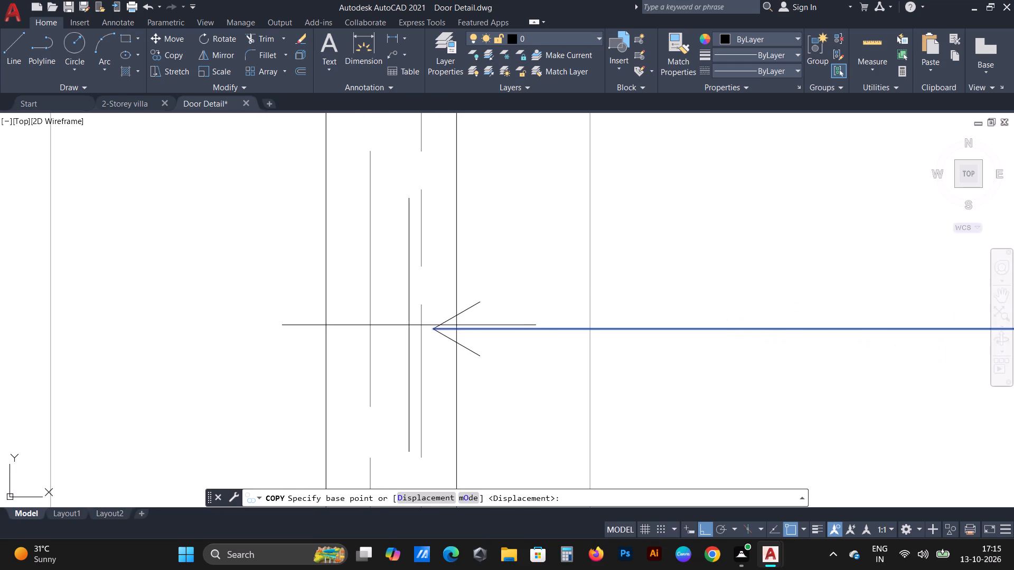
left_click(437, 329)
scroll(458, 308, "down", 2)
middle_click_drag(468, 194, 483, 447)
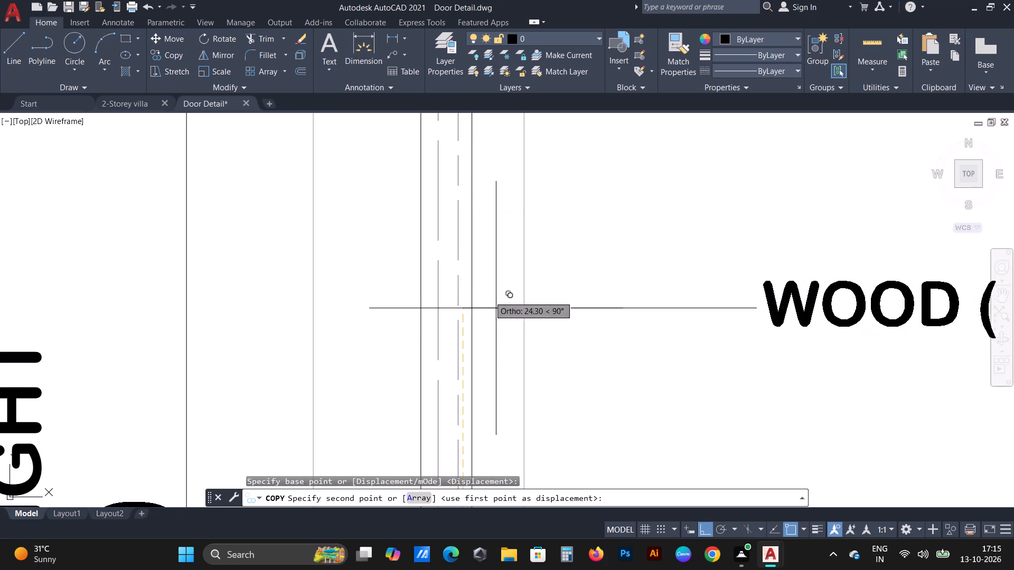
left_click(476, 261)
scroll(474, 299, "down", 1)
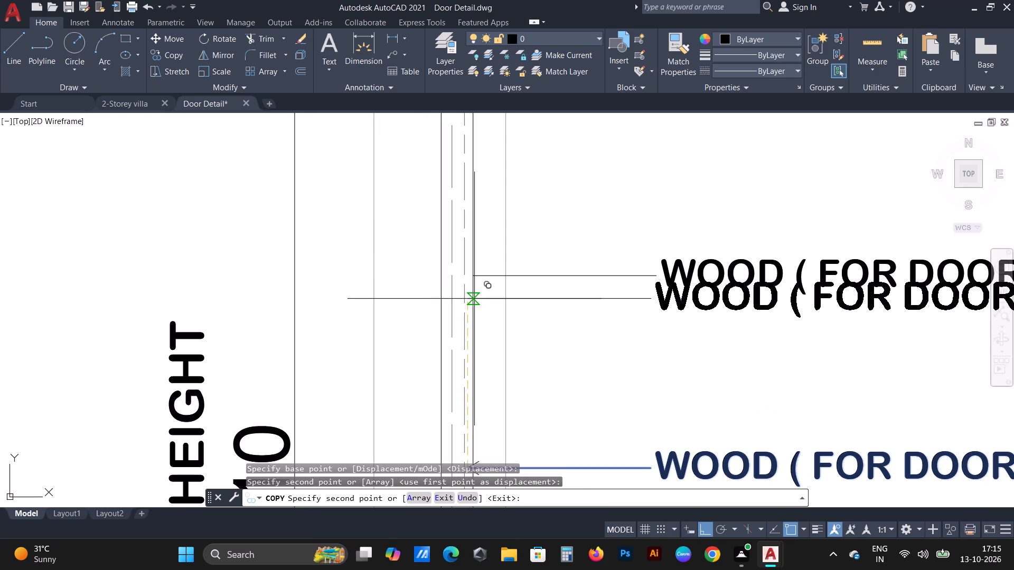
key("Escape")
Copy the arrowhead of the WOOD ( FOR DOOR ) leader onto the open end of the copied upper leader at the door leaf's face.
scroll(470, 302, "down", 1)
scroll(485, 393, "up", 2)
middle_click_drag(476, 360, 478, 326)
scroll(434, 388, "up", 3)
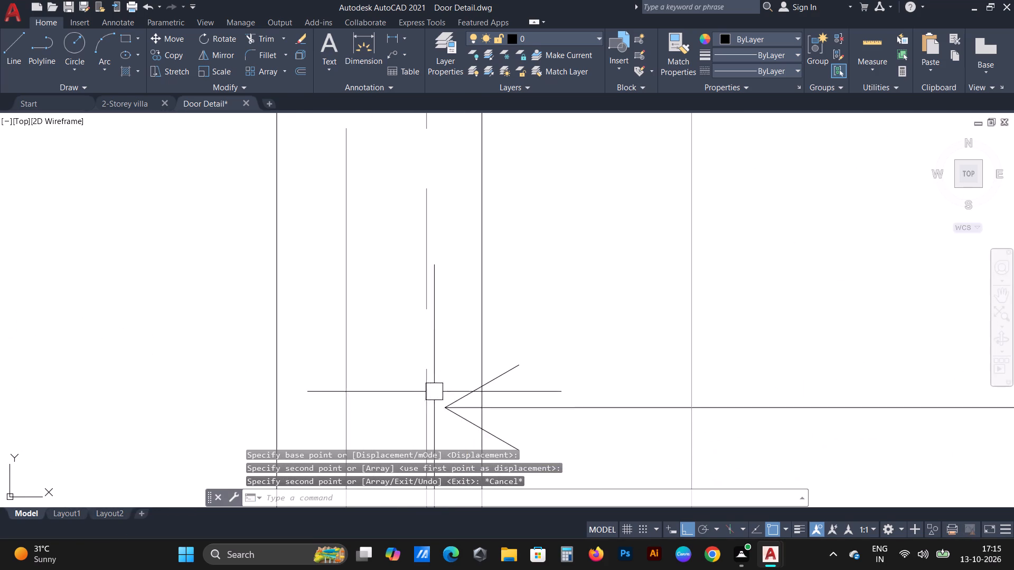
left_click(500, 442)
left_click(505, 384)
right_click(558, 341)
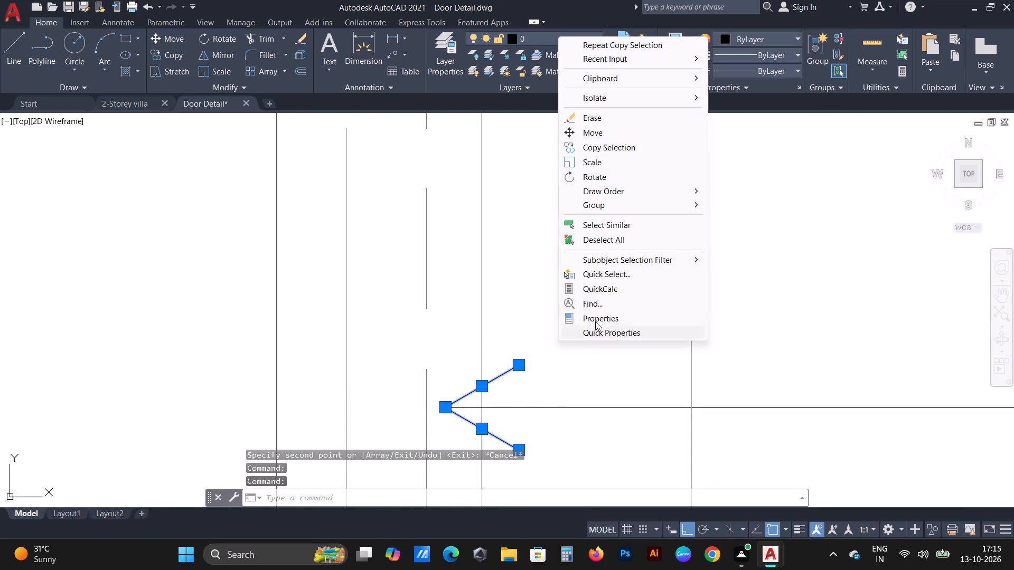
left_click(607, 145)
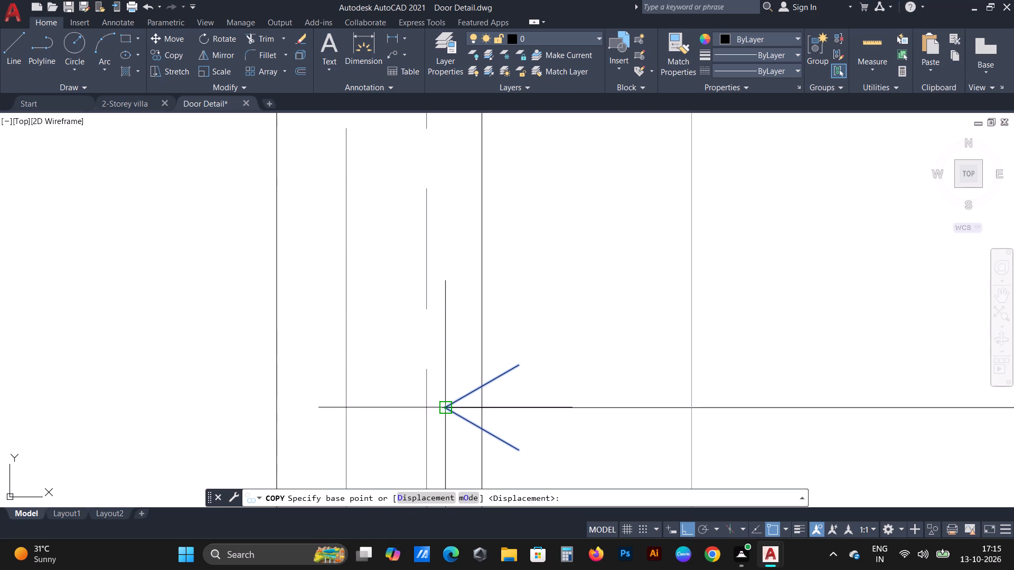
left_click(445, 410)
scroll(464, 339, "down", 3)
middle_click_drag(484, 156, 499, 558)
scroll(470, 463, "up", 2)
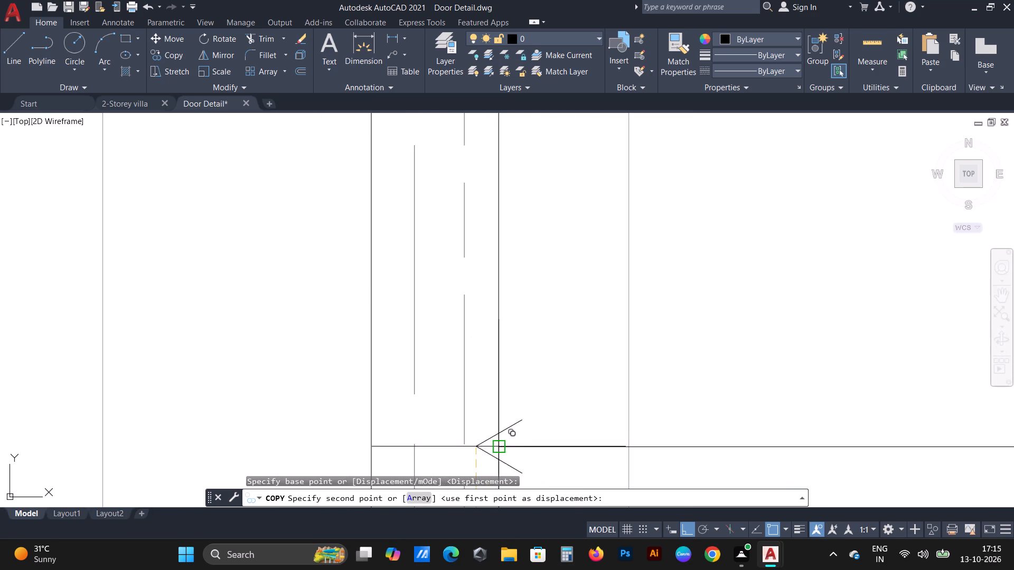
left_click(503, 441)
scroll(574, 420, "down", 2)
key("Escape")
scroll(531, 397, "down", 2)
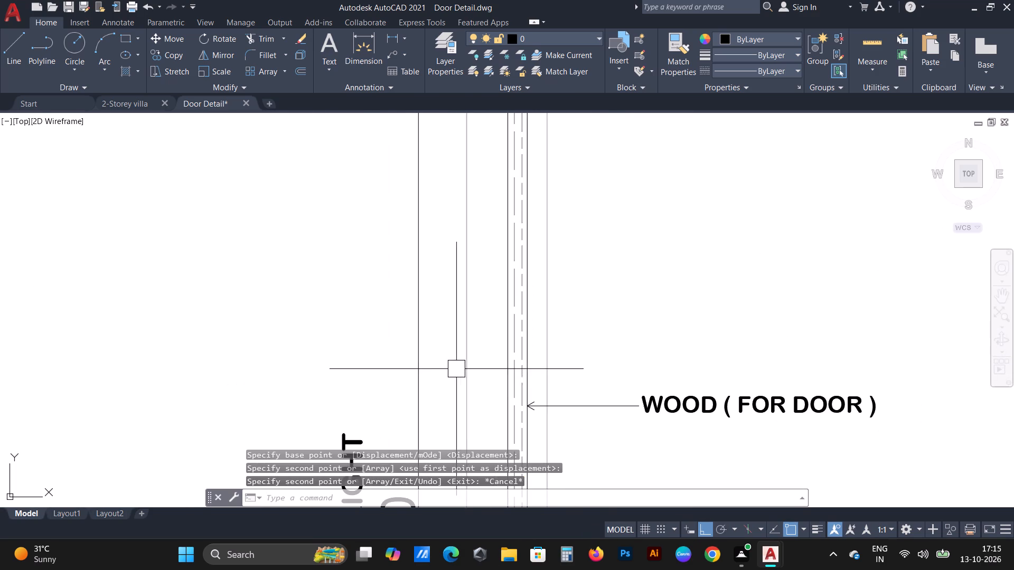
Change the upper WOOD ( FOR DOOR ) label beside the section to DOOR THICKNESS and underline it.
scroll(510, 372, "down", 2)
scroll(660, 421, "up", 1)
double_click(594, 363)
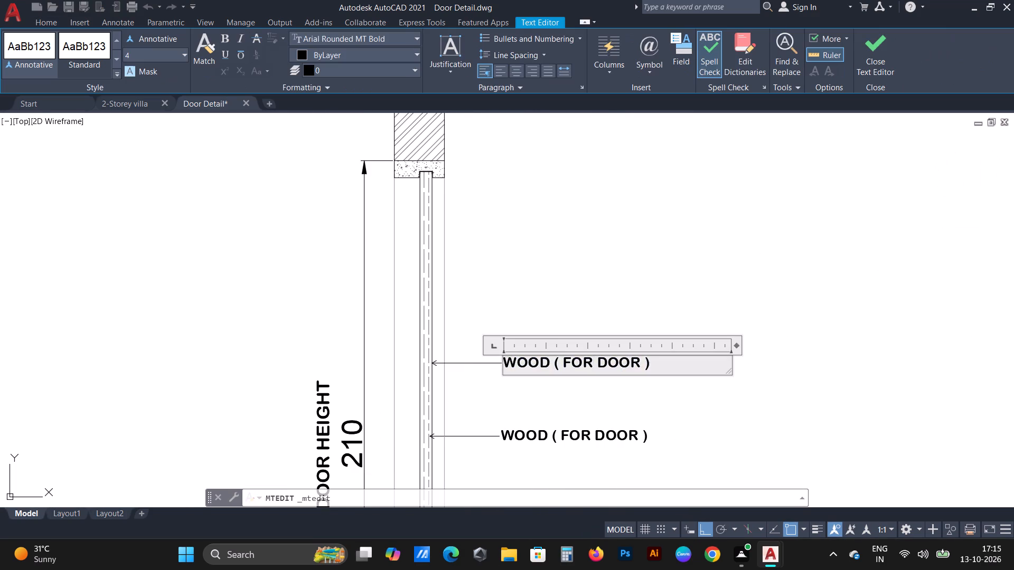
left_click_drag(660, 359, 465, 356)
key("BackSpace")
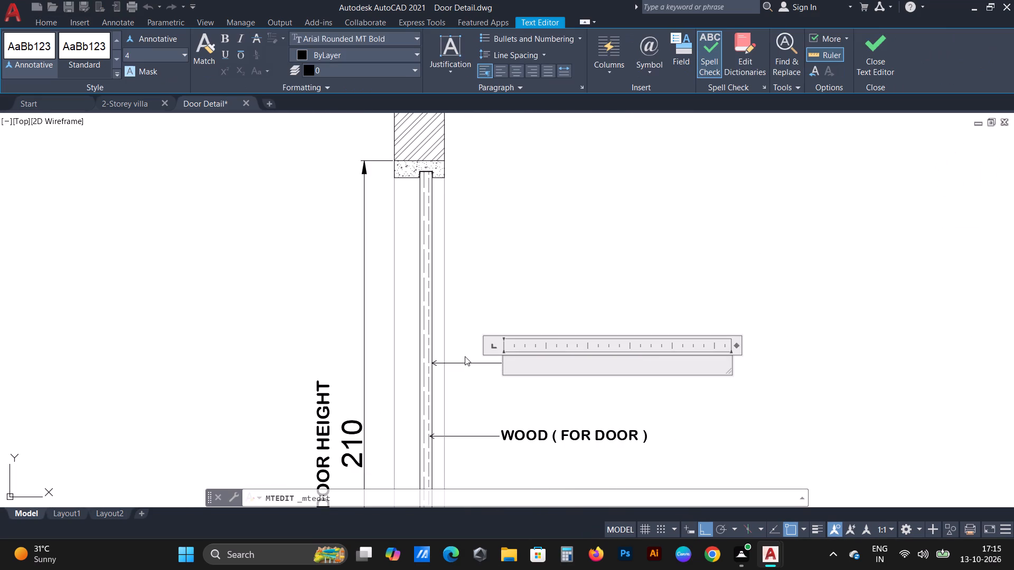
type("DOOR")
key("space")
type("THICKNESS")
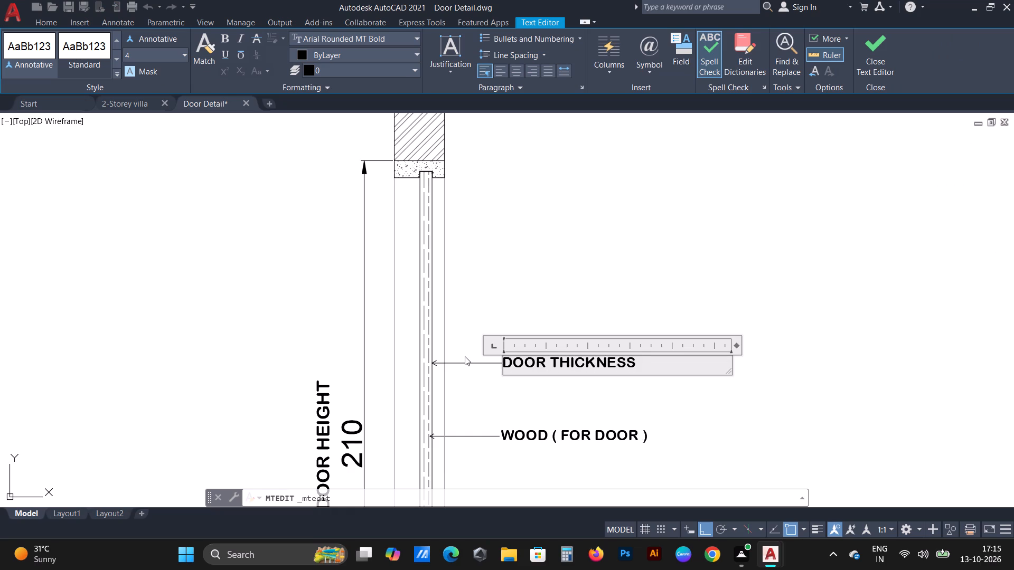
left_click(224, 54)
left_click(226, 56)
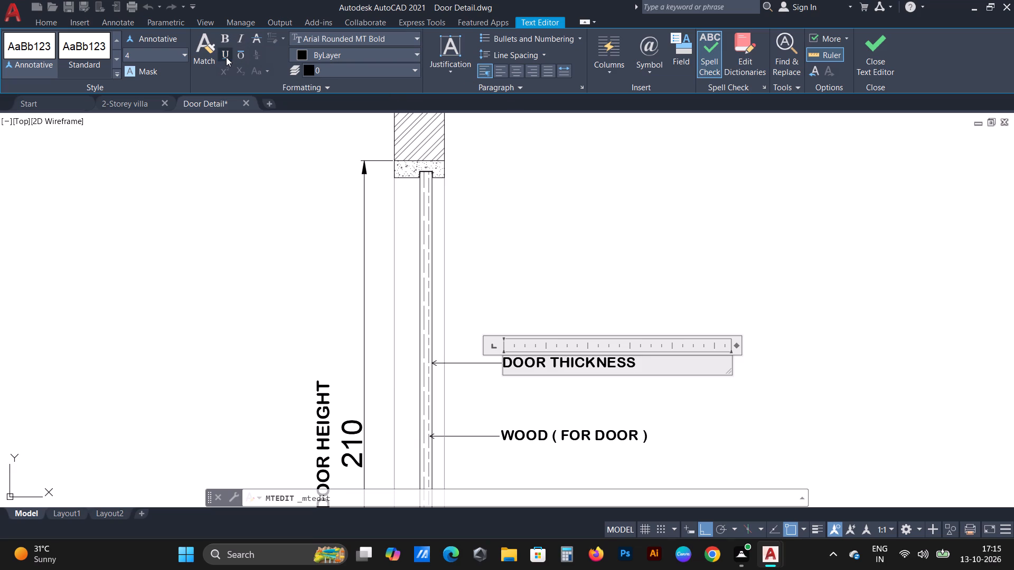
left_click_drag(643, 358, 501, 372)
left_click(228, 56)
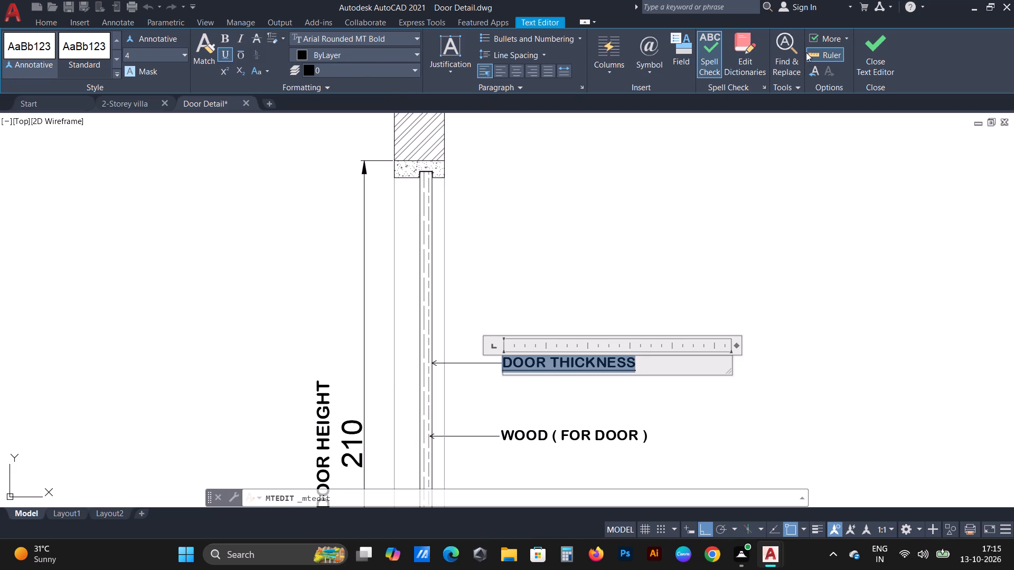
left_click(878, 58)
Copy the 4 CM text from the plan and paste it beneath the section's underlined DOOR THICKNESS label.
scroll(624, 222, "down", 3)
scroll(541, 339, "down", 1)
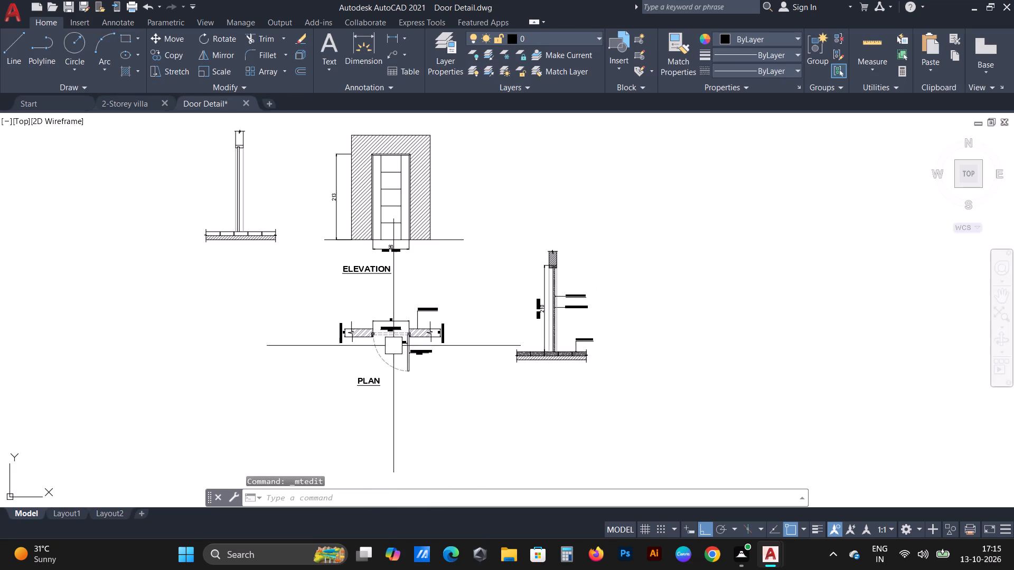
scroll(410, 338, "up", 3)
scroll(341, 317, "up", 4)
scroll(322, 315, "down", 3)
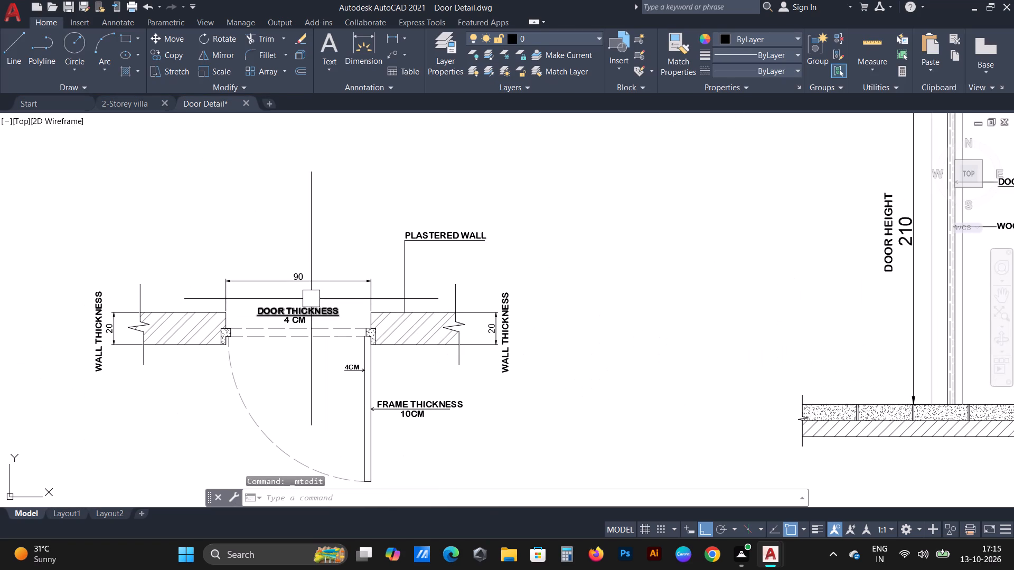
scroll(310, 299, "up", 2)
scroll(264, 370, "up", 2)
left_click(272, 335)
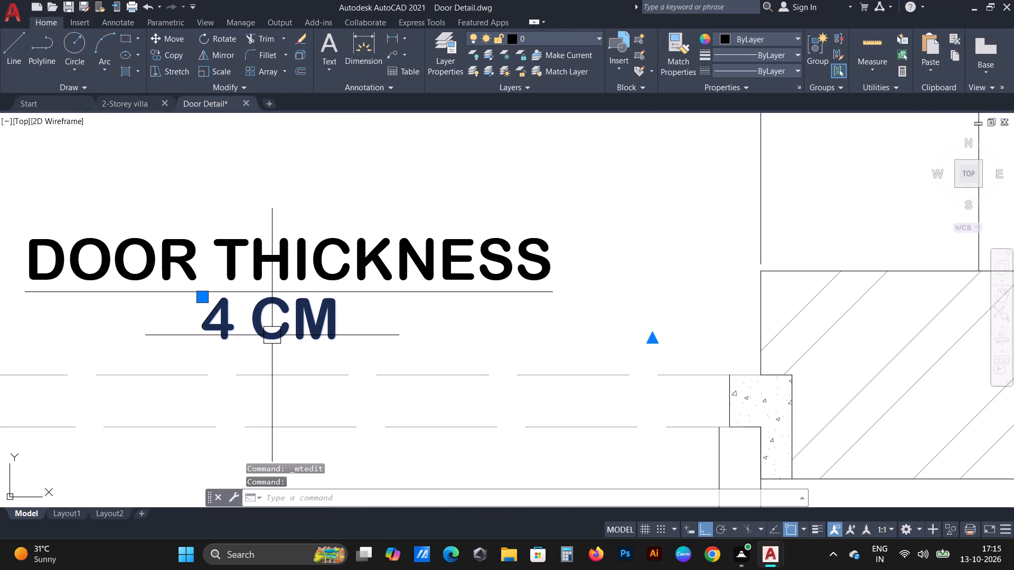
key("ctrl+c")
scroll(246, 339, "down", 6)
scroll(743, 286, "up", 2)
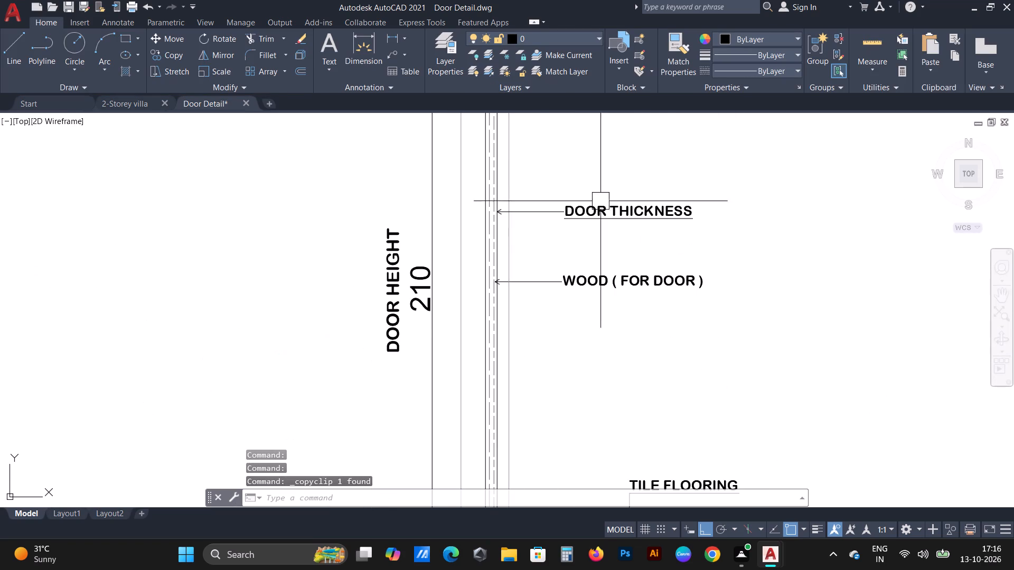
scroll(599, 208, "up", 4)
key("ctrl+v")
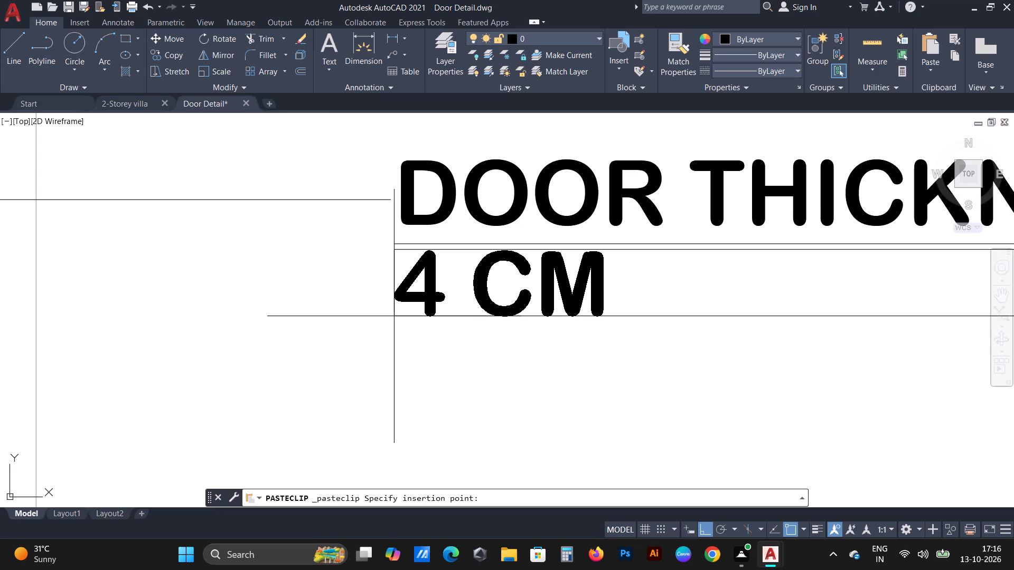
left_click(398, 325)
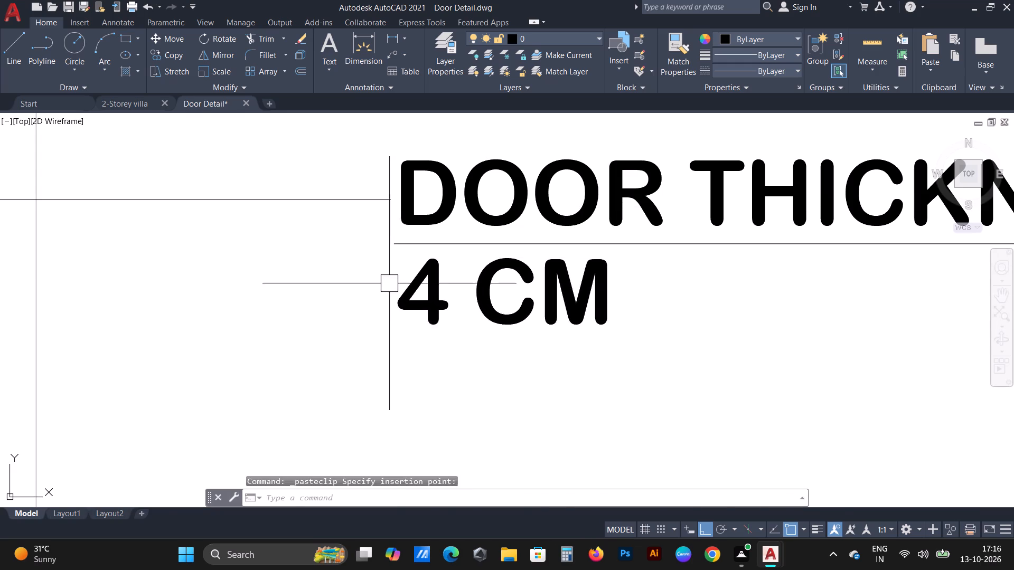
Copy the DOOR THICKNESS 4 CM label with its leader and arrowhead up to the outer face of the frame at the door head.
scroll(388, 274, "down", 2)
scroll(557, 305, "down", 3)
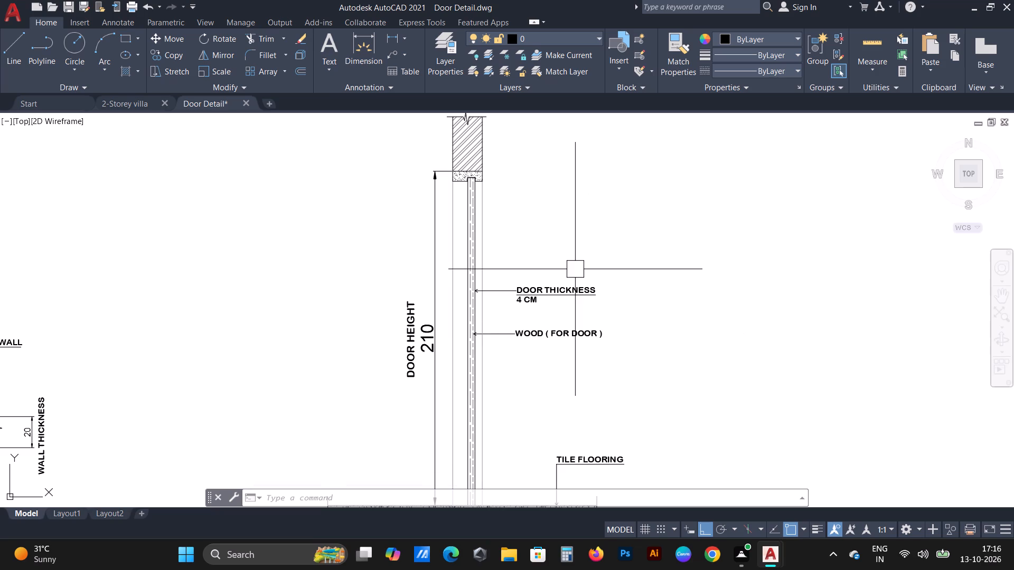
scroll(519, 278, "up", 1)
middle_click_drag(519, 278, 521, 322)
scroll(525, 348, "up", 1)
left_click(549, 389)
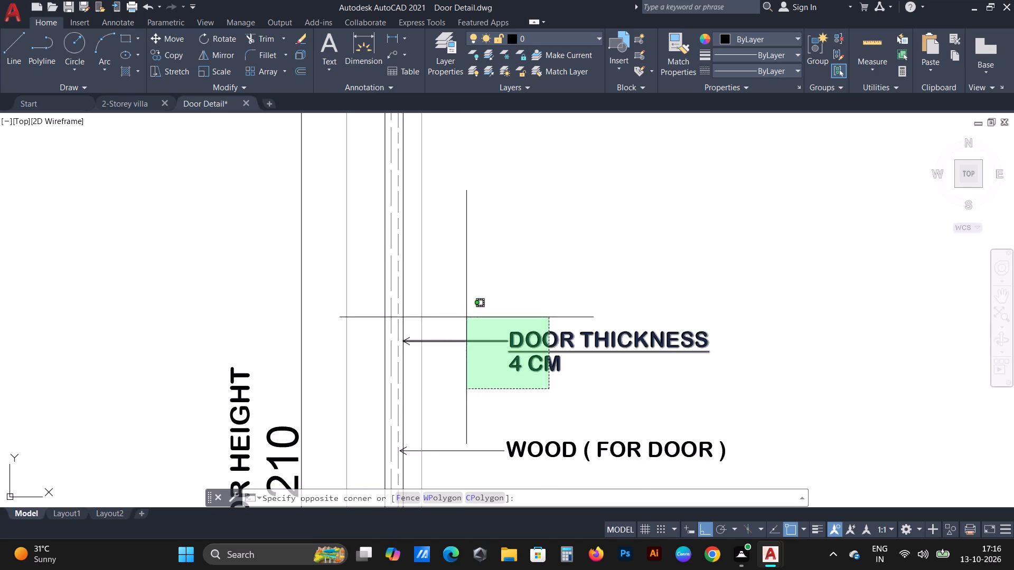
left_click(458, 305)
scroll(405, 342, "up", 4)
scroll(454, 389, "up", 2)
left_click_drag(443, 400, 418, 368)
left_click(300, 187)
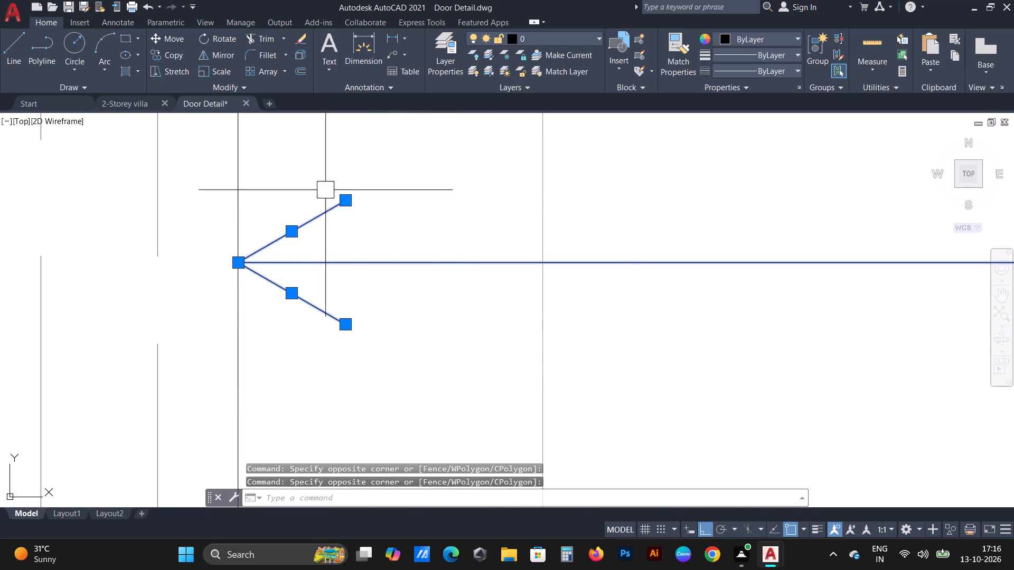
right_click(487, 210)
left_click(534, 318)
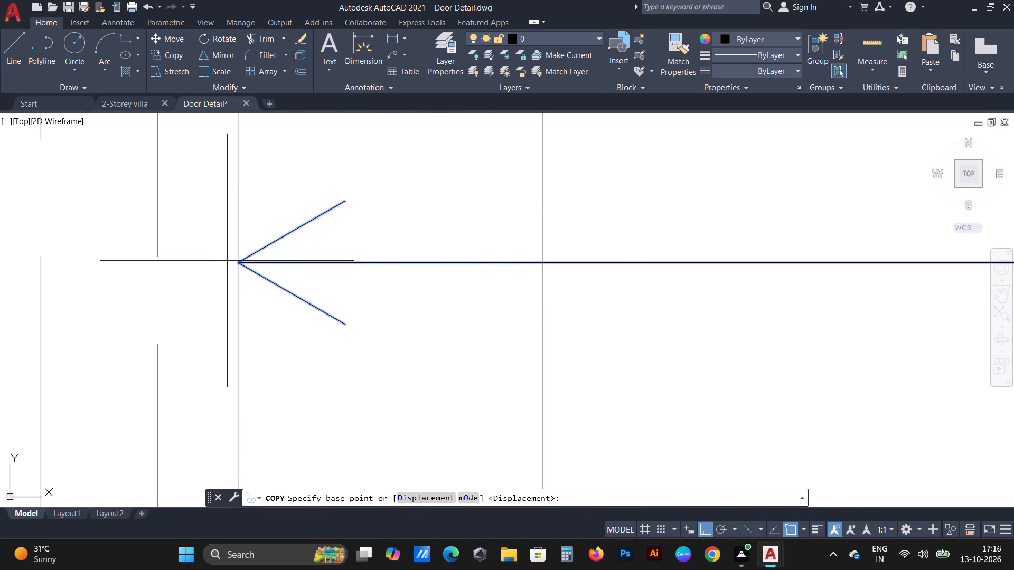
left_click(236, 260)
scroll(190, 377, "down", 5)
middle_click_drag(308, 248, 319, 457)
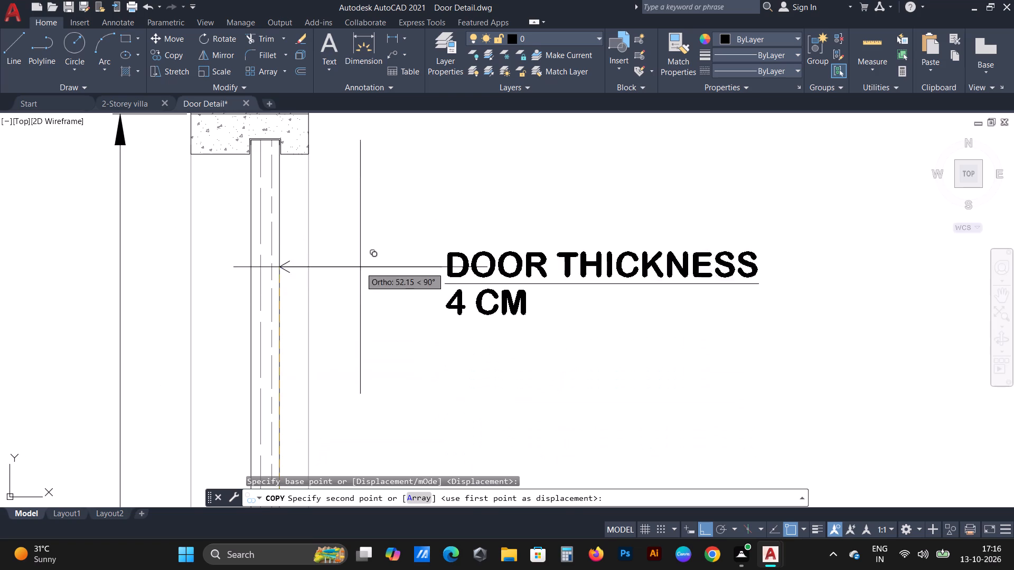
middle_click_drag(298, 142, 309, 290)
scroll(317, 282, "up", 3)
left_click(319, 272)
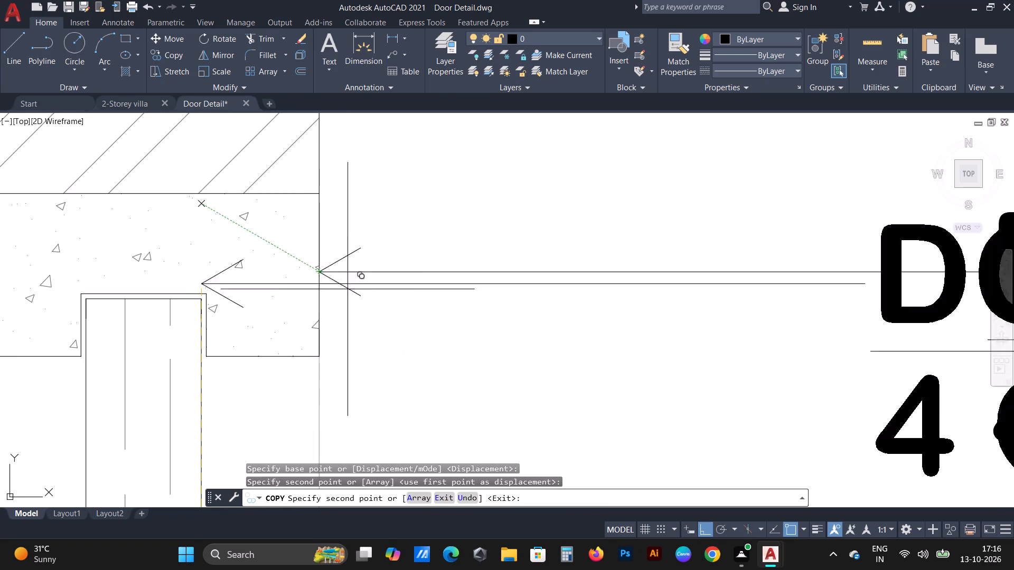
scroll(408, 288, "down", 3)
scroll(363, 265, "down", 1)
key("Escape")
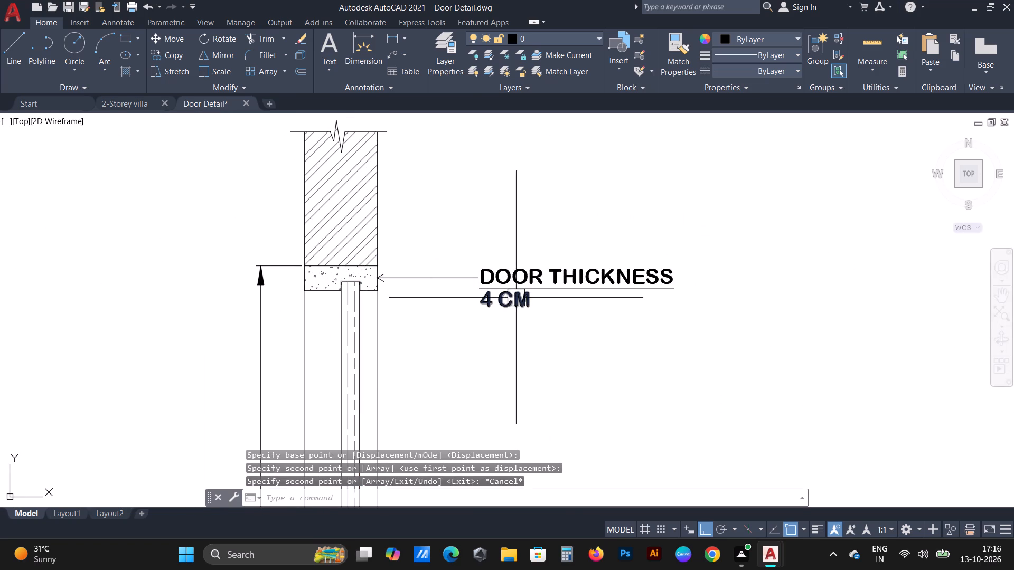
Delete the 4 CM text beneath the copied label at the door head.
scroll(516, 298, "up", 2)
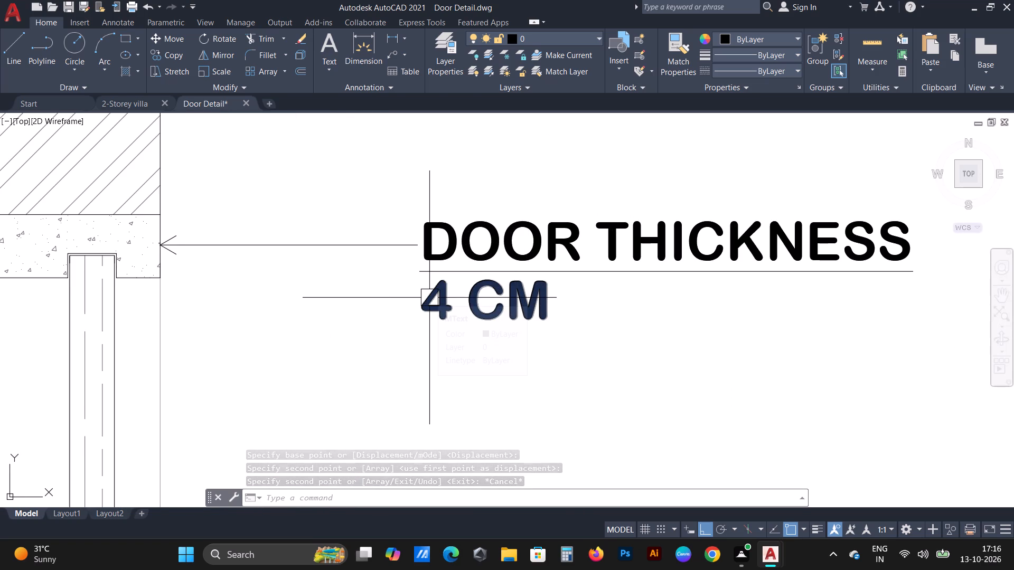
scroll(493, 306, "up", 1)
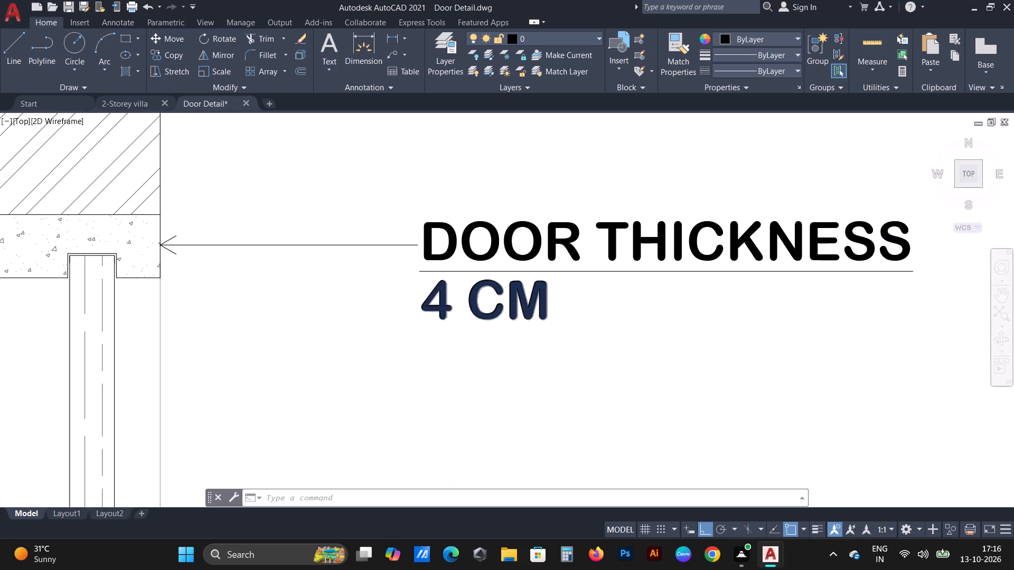
left_click(493, 307)
key("Delete")
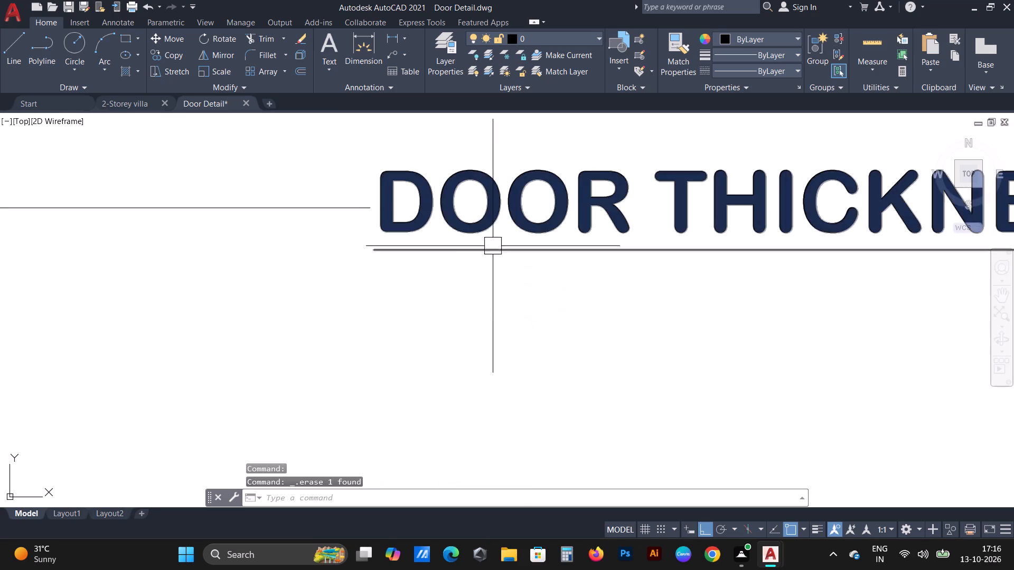
Change the copied DOOR THICKNESS label at the door head to DOOR FRAME without an underline.
double_click(487, 226)
scroll(418, 227, "down", 2)
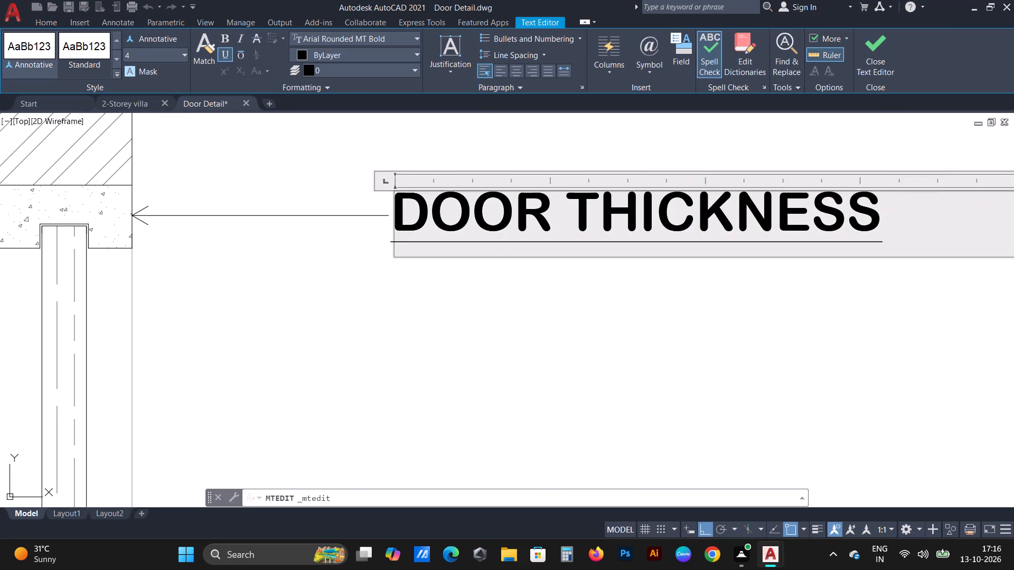
left_click_drag(904, 210, 352, 212)
left_click(223, 56)
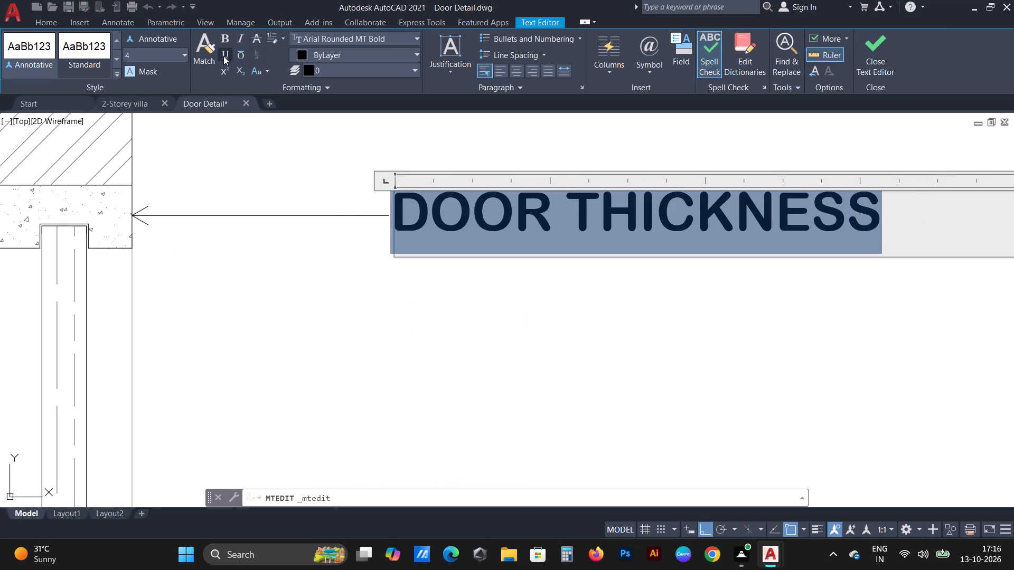
key("BackSpace")
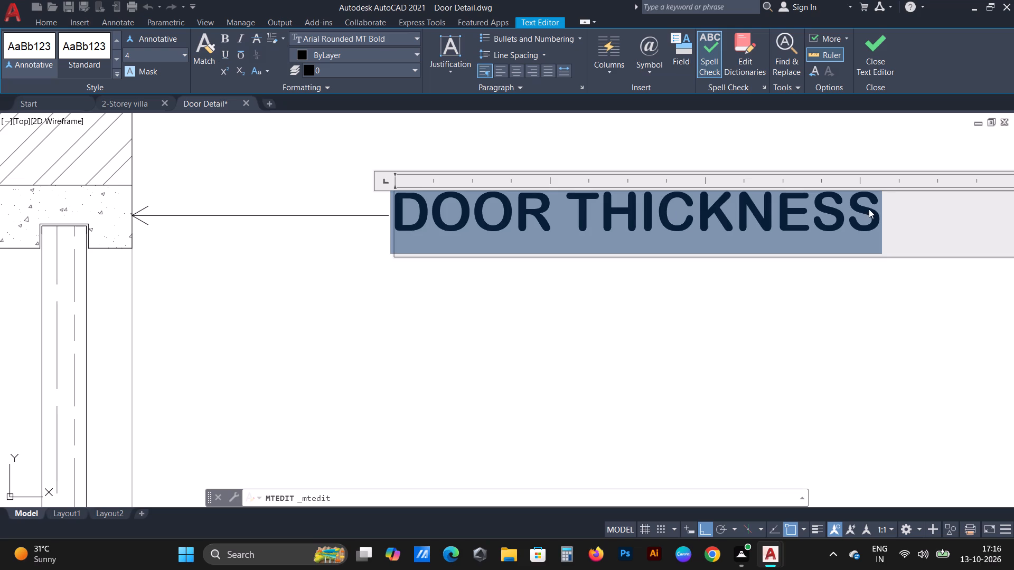
left_click(869, 209)
key("BackSpace")
key("BackSpace")
key("BackSpace")
key("BackSpace")
key("BackSpace")
key("BackSpace")
key("BackSpace")
key("BackSpace")
key("BackSpace")
key("BackSpace")
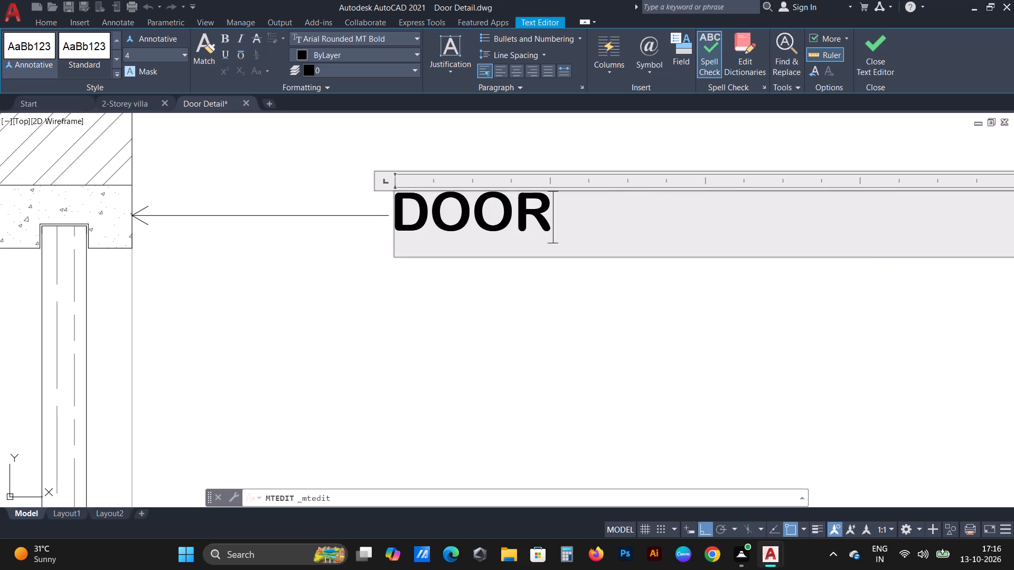
key("space")
type("FRAME")
left_click(880, 65)
Review the section's leaders and labels alongside the plan, including the frame at the door head.
scroll(734, 145, "down", 1)
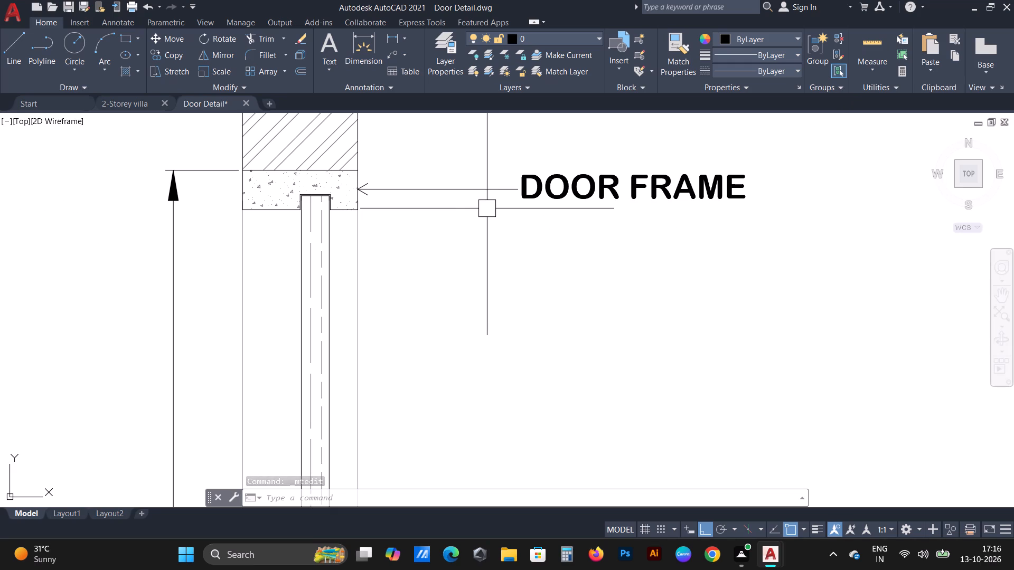
scroll(440, 184, "down", 2)
middle_click_drag(441, 222, 469, 256)
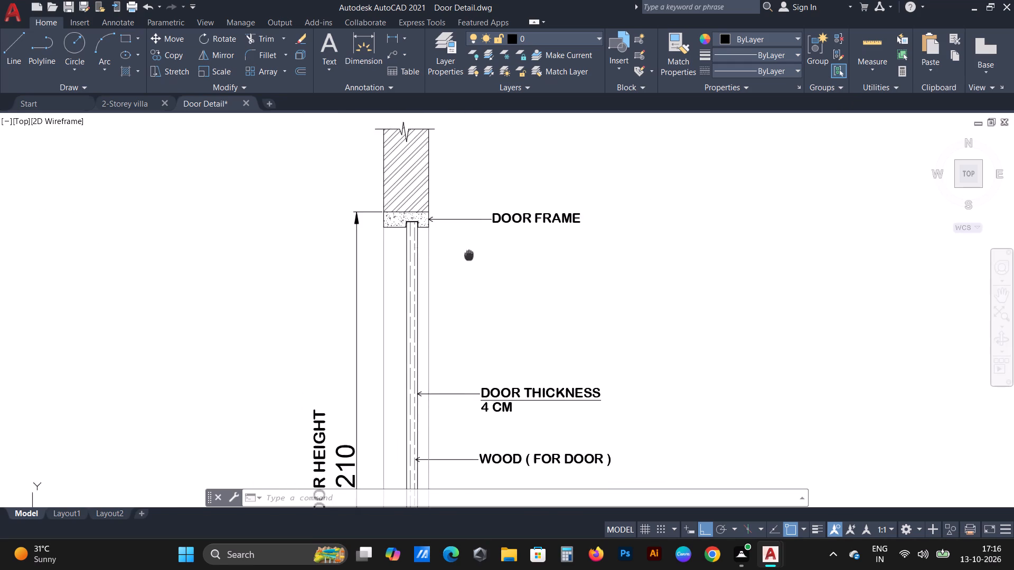
middle_click_drag(469, 256, 470, 258)
scroll(470, 258, "down", 2)
middle_click_drag(174, 353, 262, 281)
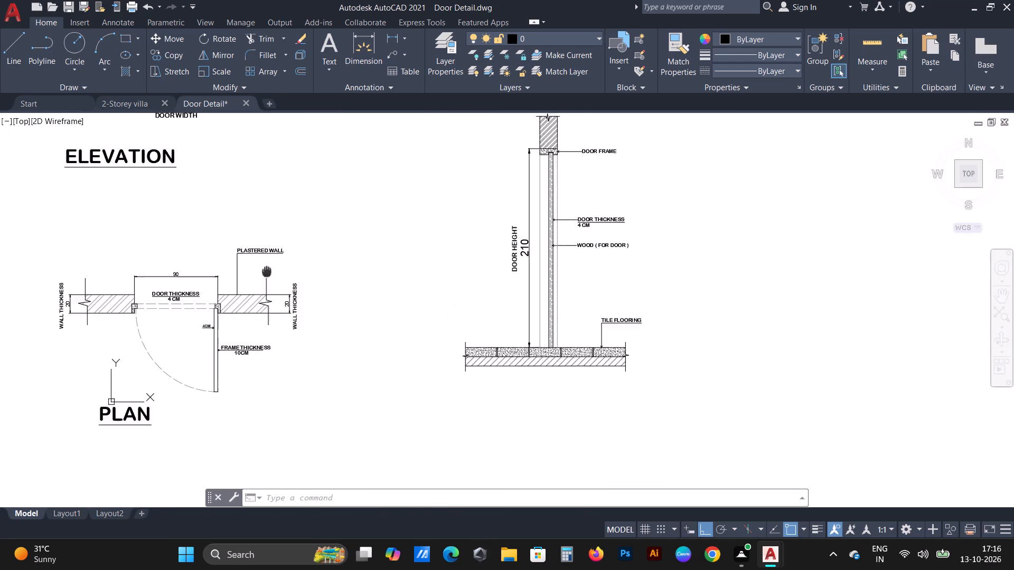
middle_click_drag(262, 281, 256, 294)
scroll(485, 159, "up", 2)
scroll(734, 271, "up", 2)
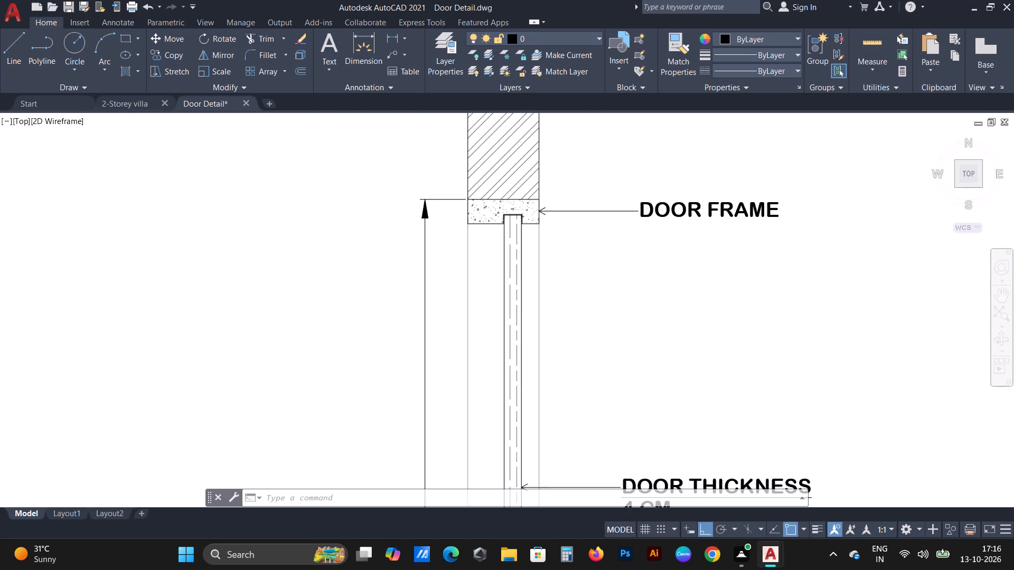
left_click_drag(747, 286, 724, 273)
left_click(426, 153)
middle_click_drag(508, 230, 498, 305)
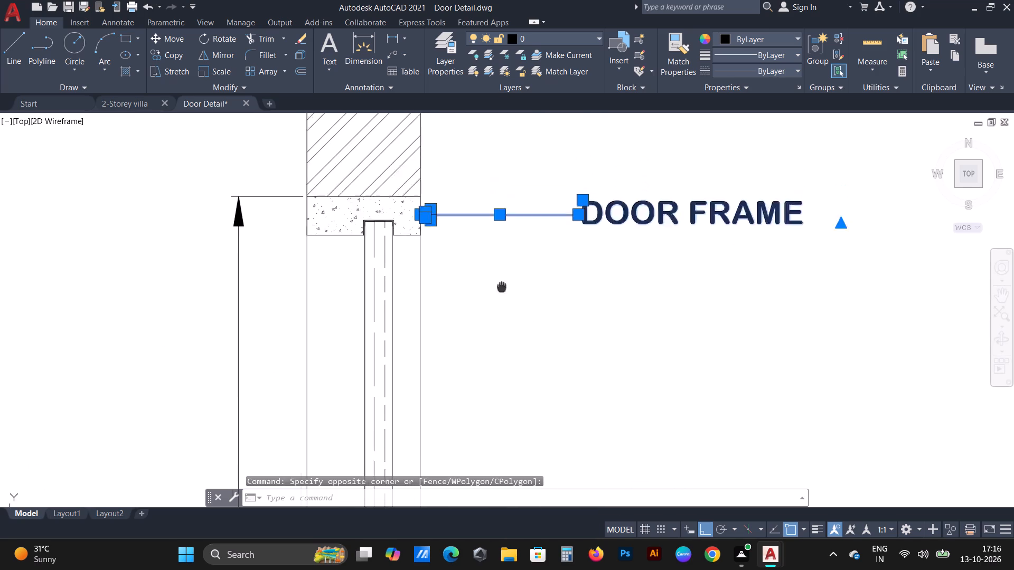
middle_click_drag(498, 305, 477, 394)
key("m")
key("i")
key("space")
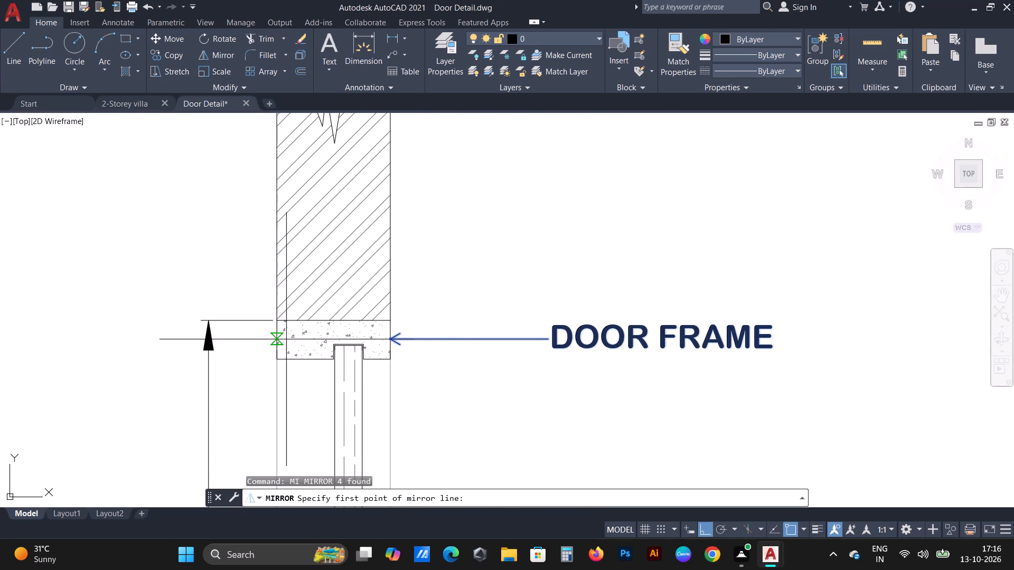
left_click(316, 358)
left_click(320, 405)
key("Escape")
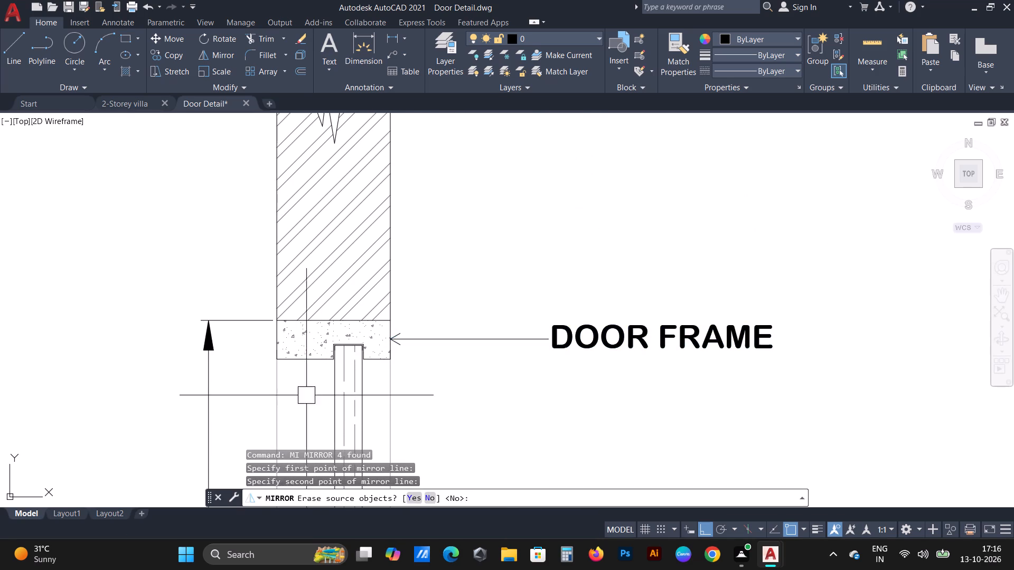
Mirror the DOOR FRAME label with its leader and arrowhead to the opposite side of the section, keeping the original.
left_click_drag(813, 404, 764, 368)
left_click(397, 246)
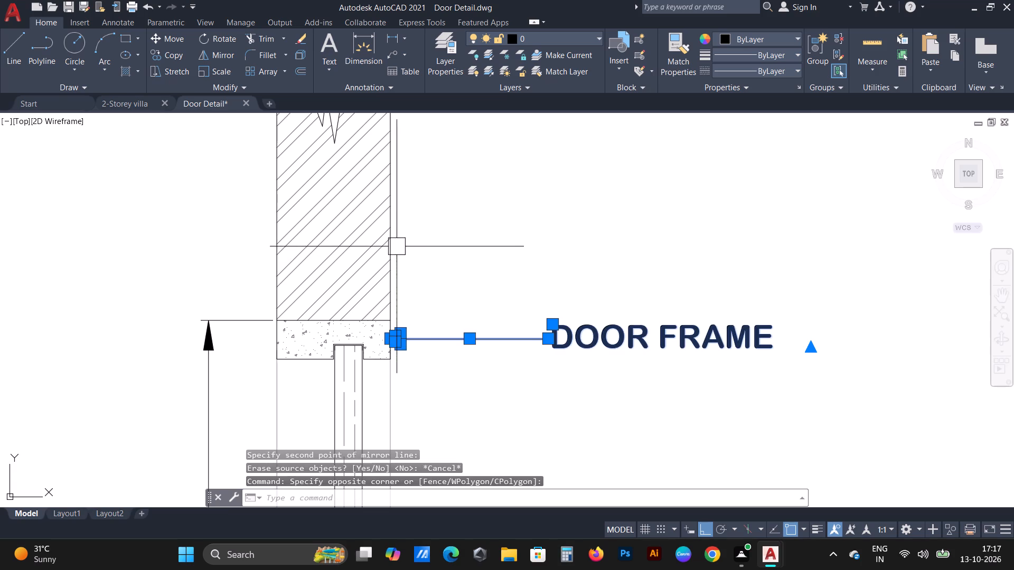
type("MI")
key("space")
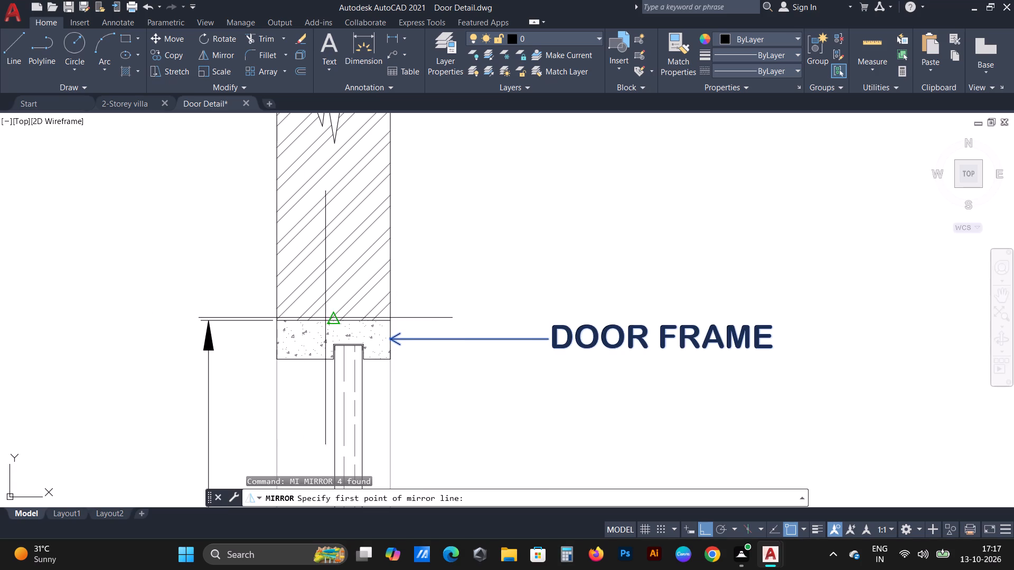
left_click_drag(332, 318, 332, 328)
left_click(321, 406)
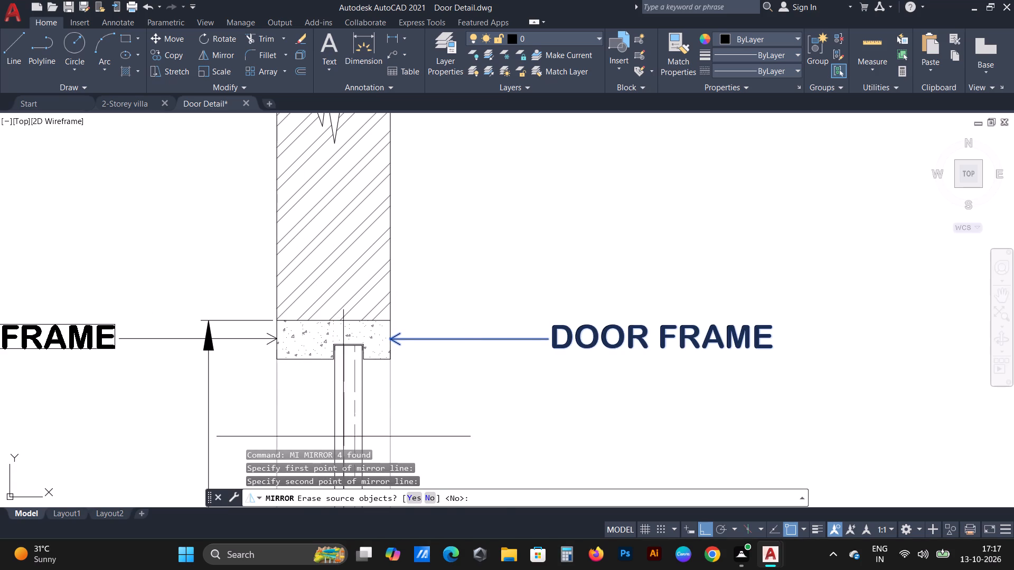
left_click(427, 501)
Move the mirrored DOOR FRAME label with its leader and arrowhead straight up to the face of the hatched wall.
scroll(208, 346, "up", 2)
scroll(339, 345, "up", 1)
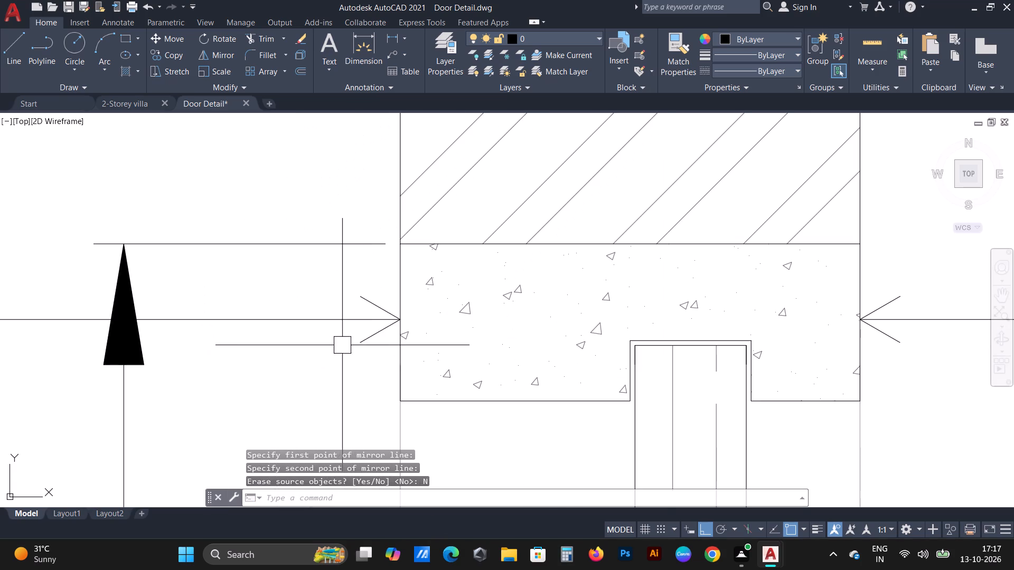
left_click(396, 364)
key("Escape")
left_click_drag(373, 374, 372, 349)
left_click(359, 260)
scroll(294, 341, "down", 3)
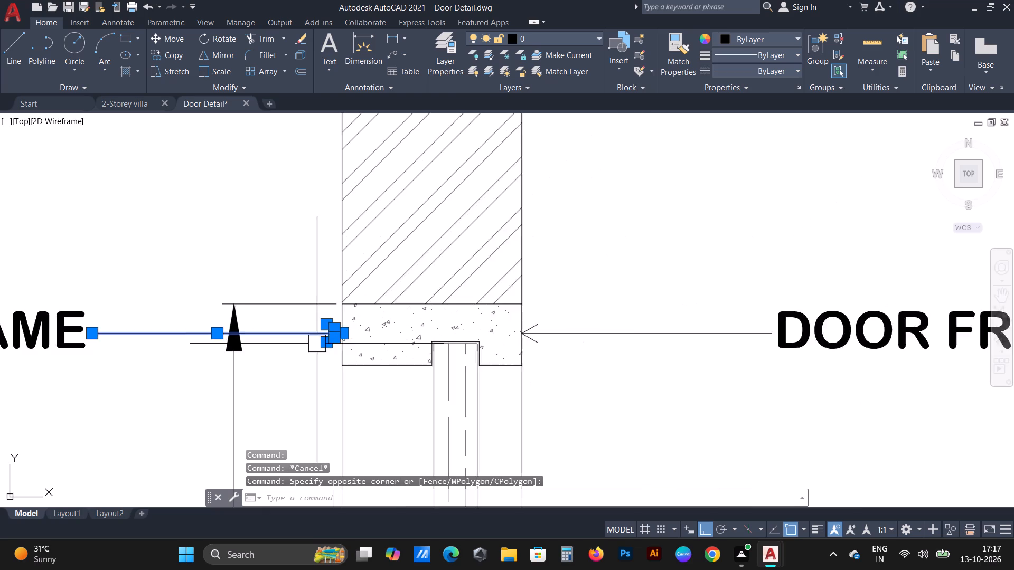
left_click(136, 359)
left_click(107, 279)
key("m")
key("space")
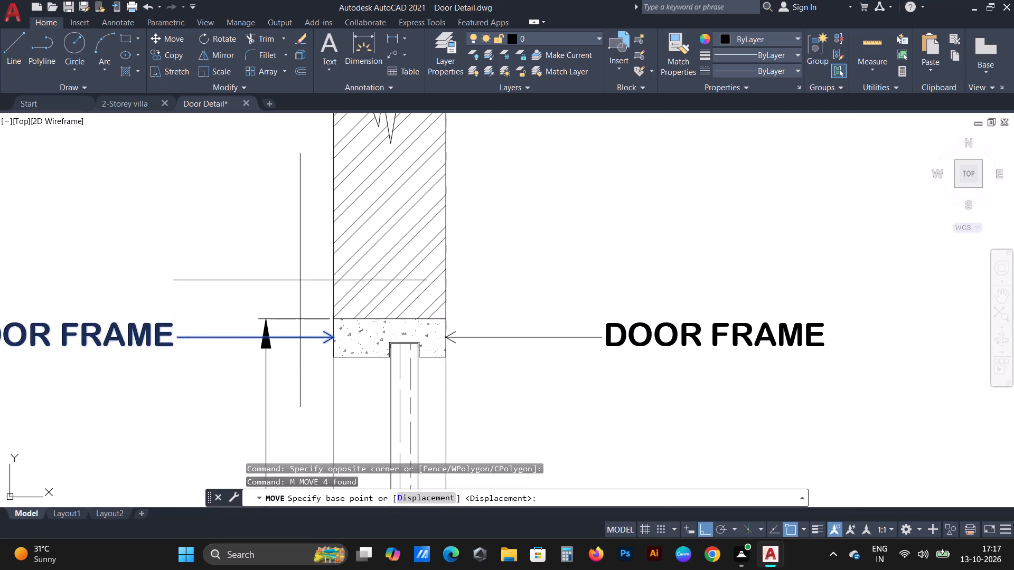
scroll(299, 282, "up", 2)
left_click(378, 408)
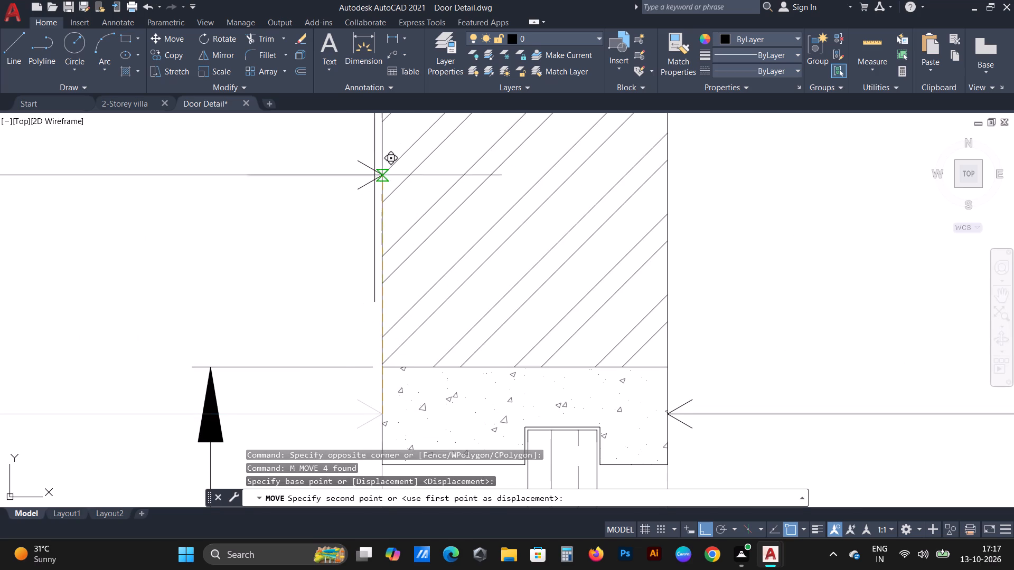
left_click(384, 170)
key("Escape")
Set the scale of the wall hatch above the door head in the section to 0.6.
left_click(516, 248)
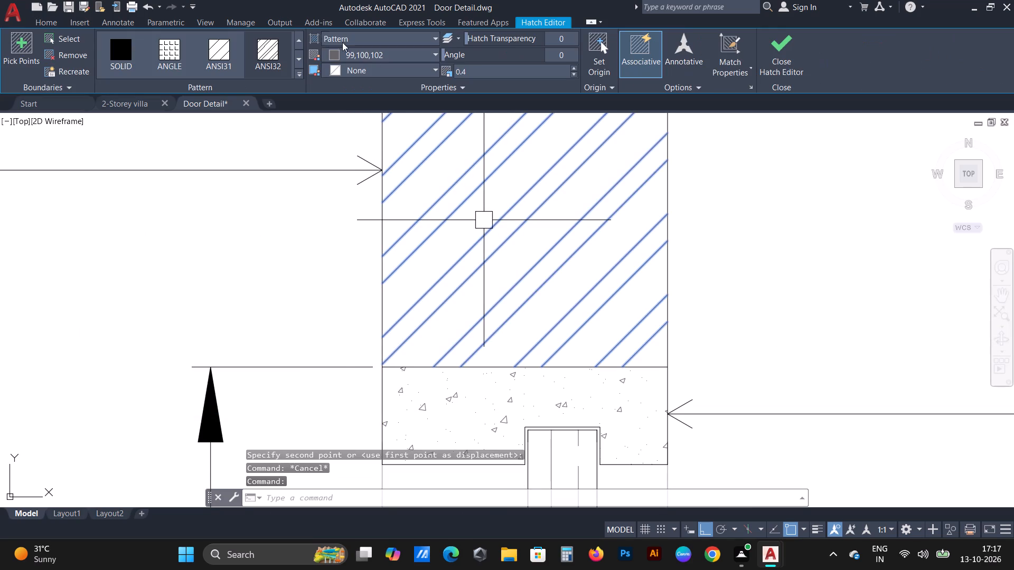
left_click_drag(485, 71, 492, 72)
left_click(498, 72)
key("BackSpace")
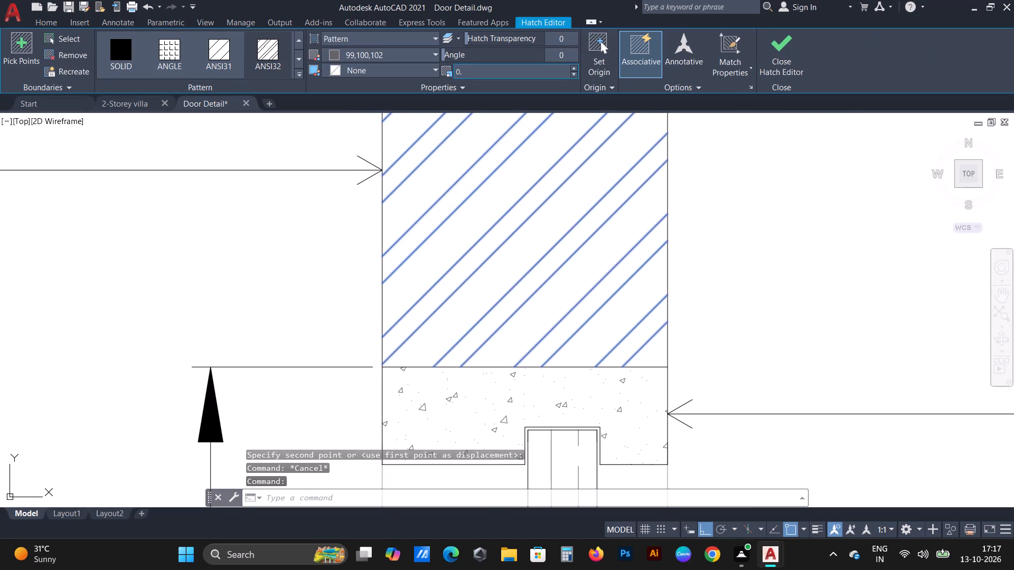
key("6")
key("Return")
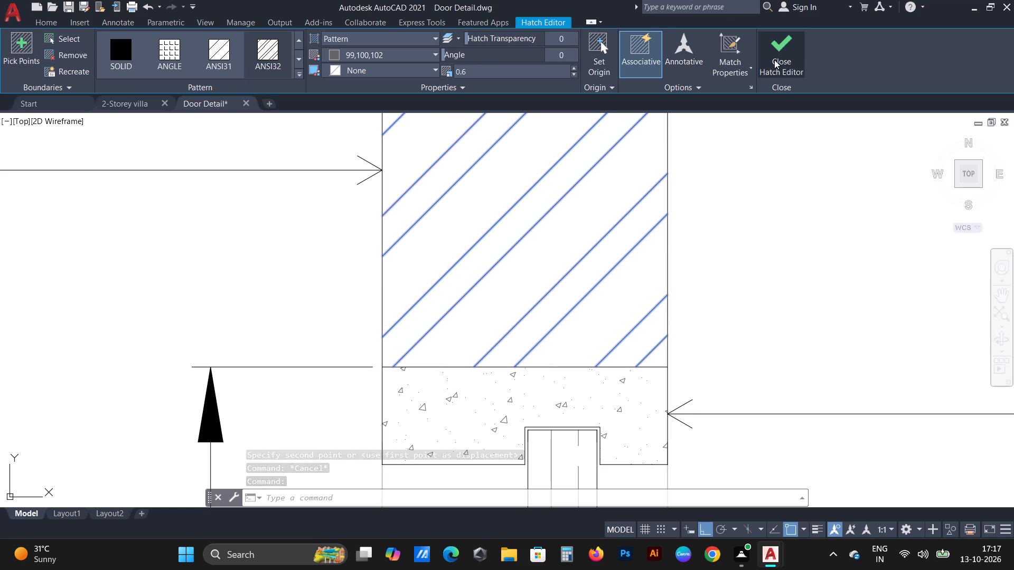
left_click(774, 60)
Change the mirrored DOOR FRAME label beside the wall to WALL THICKNESS and underline it.
scroll(722, 100, "down", 6)
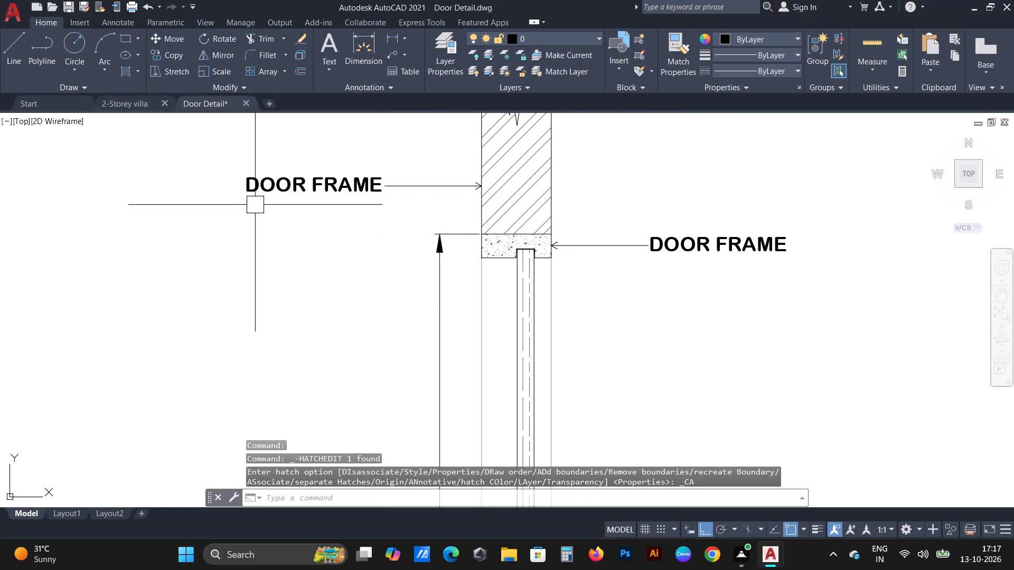
scroll(260, 193, "up", 2)
double_click(339, 191)
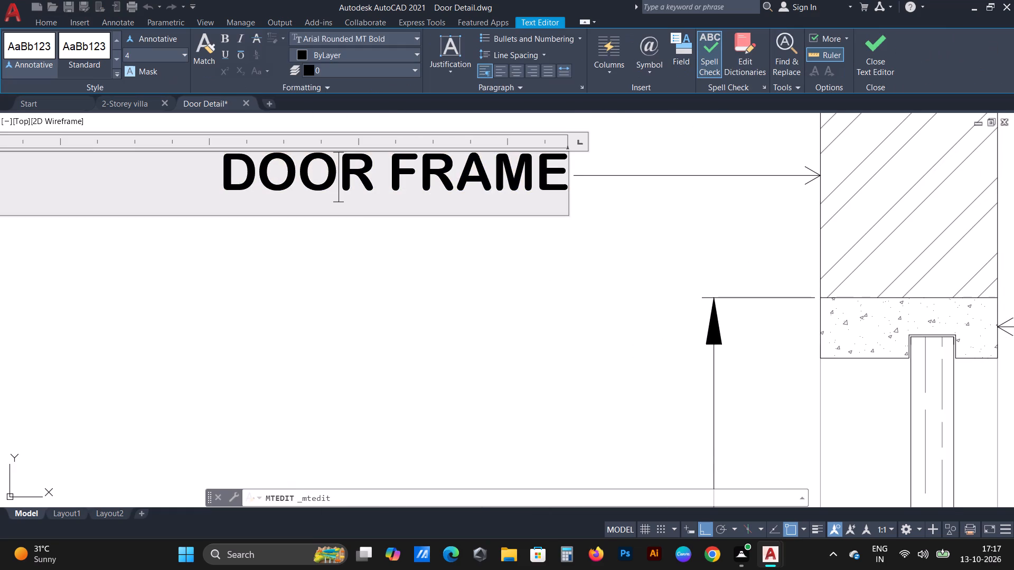
left_click_drag(556, 176, 144, 173)
key("BackSpace")
type("WALL THICKNESS")
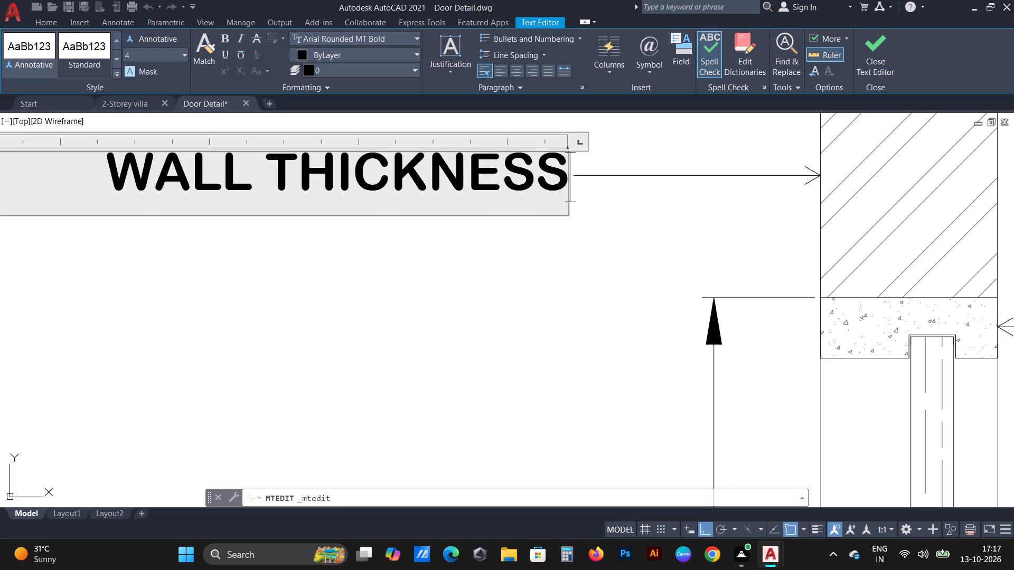
left_click(225, 61)
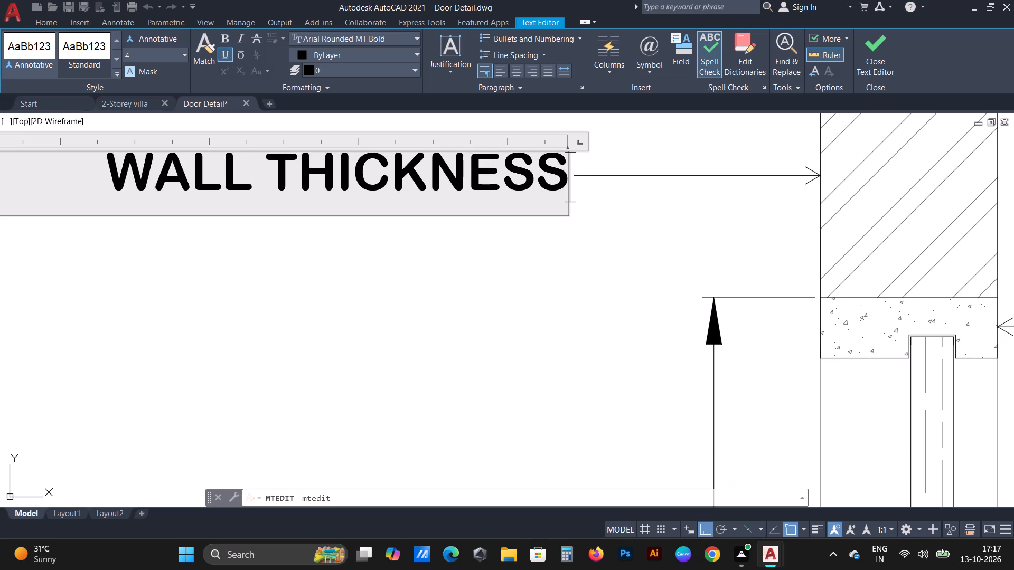
left_click_drag(564, 169, 54, 237)
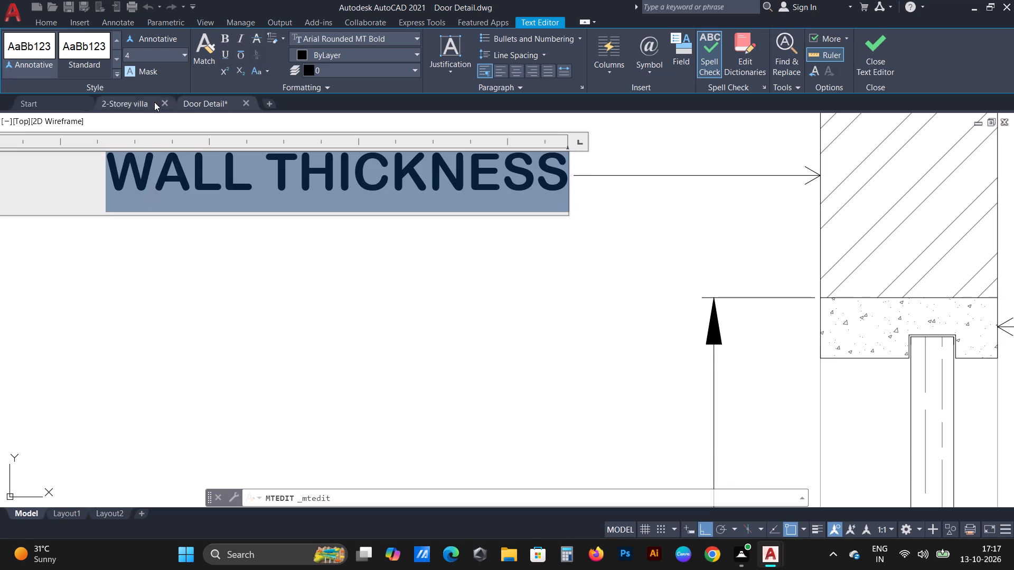
left_click(226, 55)
left_click(891, 50)
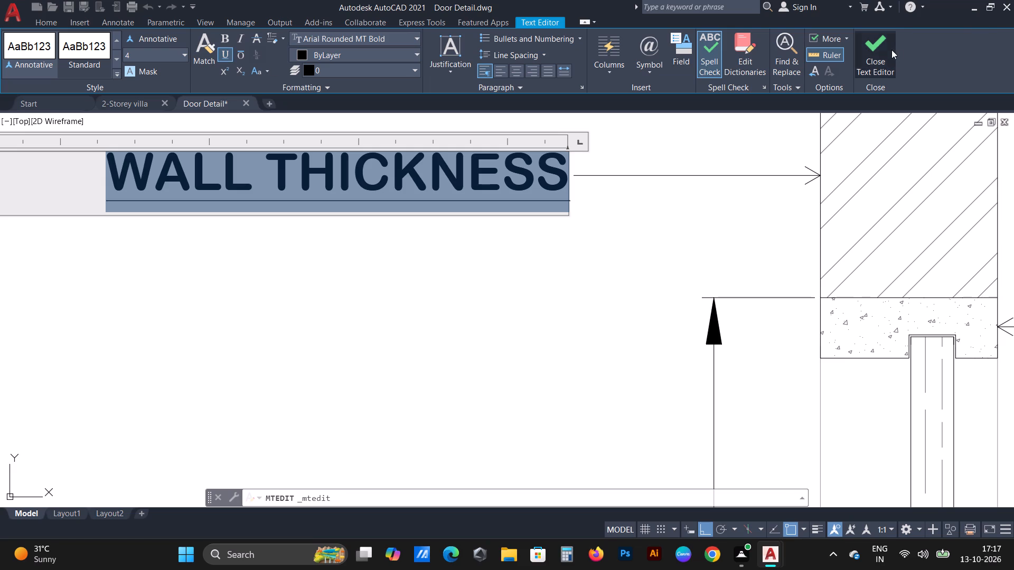
Copy the 4 CM text from under the section's DOOR THICKNESS label to just below the WALL THICKNESS label.
scroll(757, 191, "down", 7)
scroll(245, 332, "up", 2)
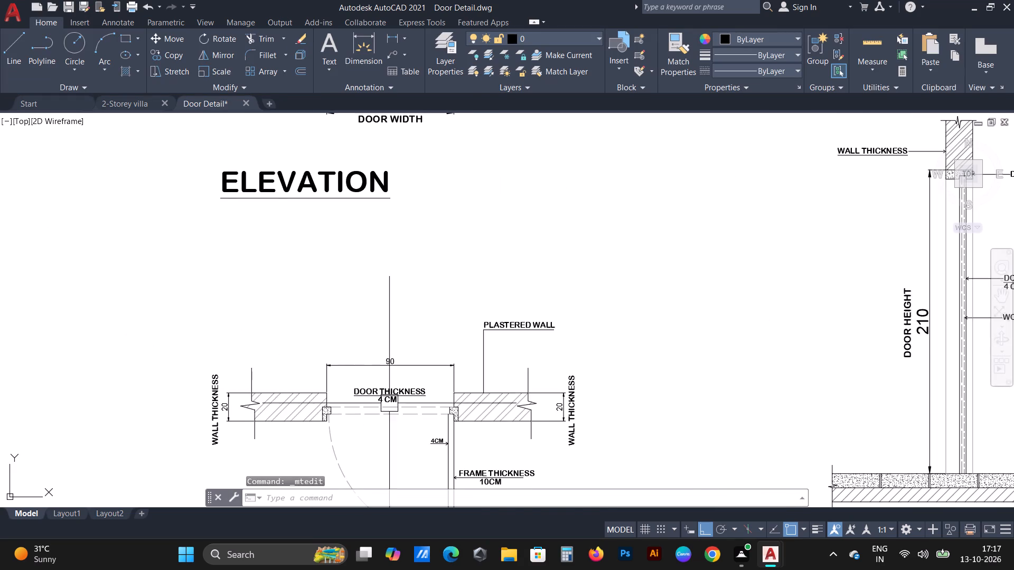
scroll(406, 422, "up", 2)
middle_click_drag(406, 422, 431, 275)
scroll(431, 274, "down", 1)
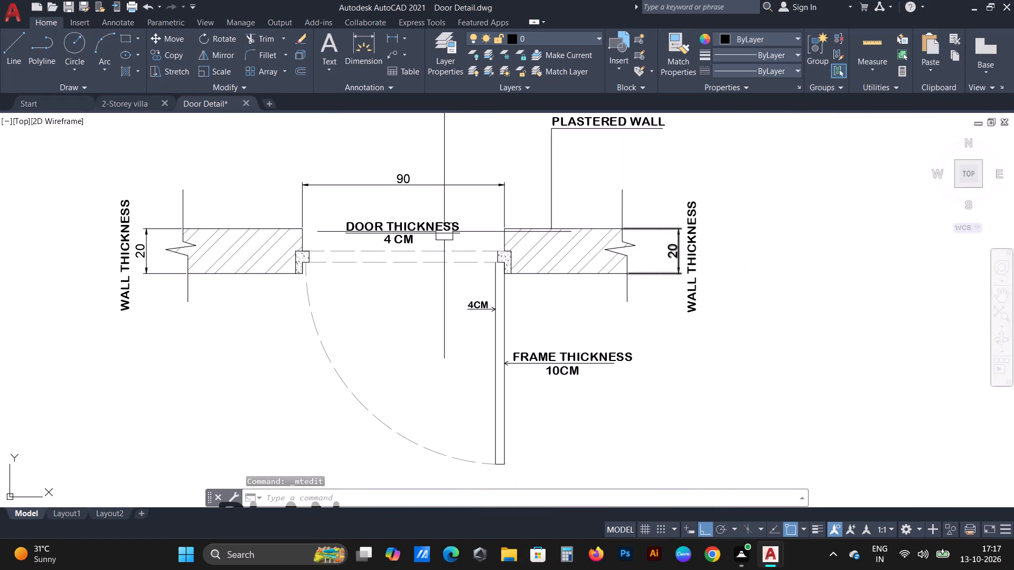
scroll(353, 212, "down", 2)
middle_click_drag(575, 155, 411, 343)
scroll(655, 269, "up", 2)
scroll(520, 310, "down", 1)
scroll(518, 395, "up", 4)
left_click(471, 438)
key("ctrl+c")
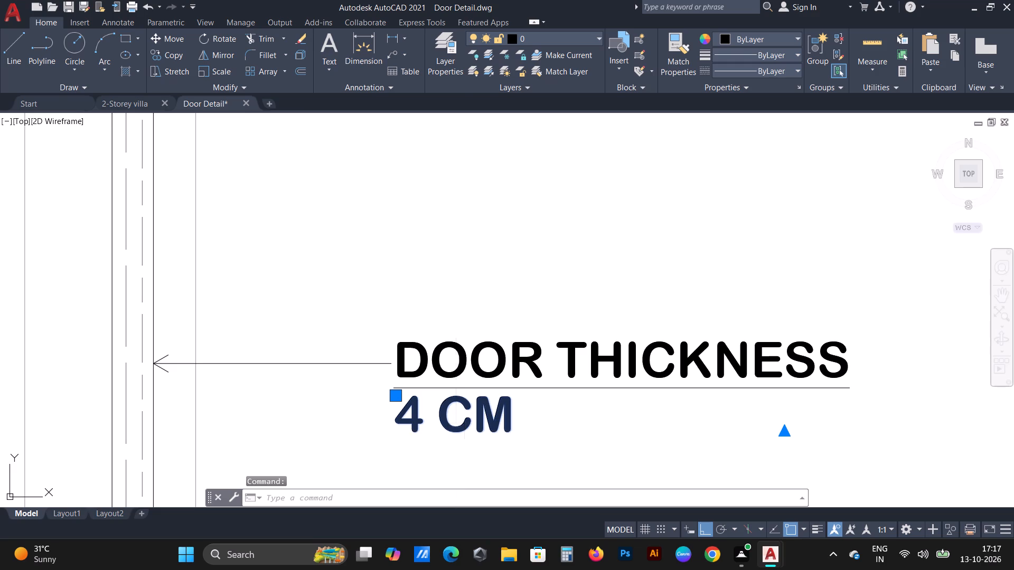
scroll(455, 432, "down", 3)
scroll(313, 239, "up", 2)
middle_click_drag(79, 265, 212, 310)
scroll(210, 302, "up", 2)
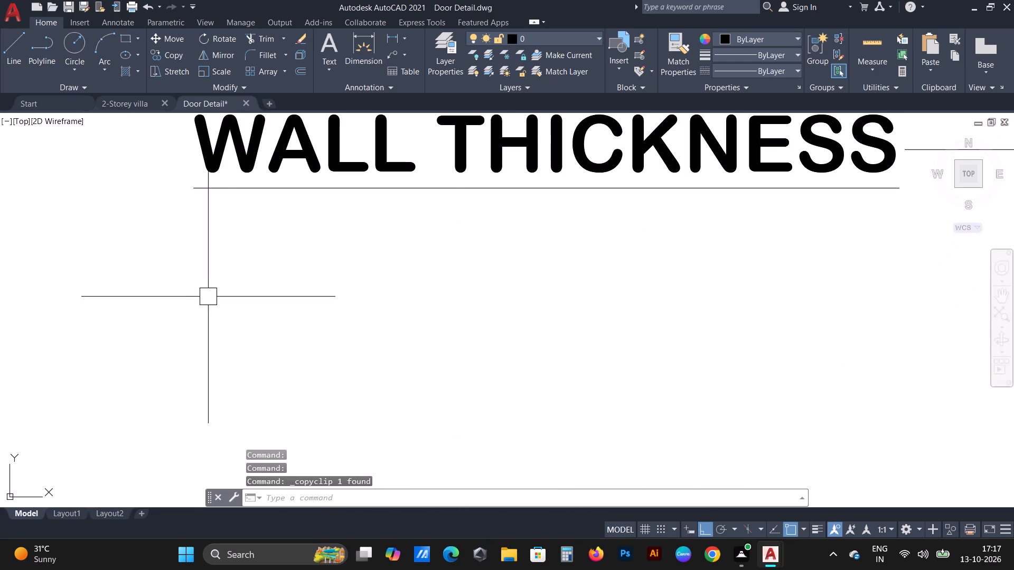
key("ctrl+v")
left_click(192, 260)
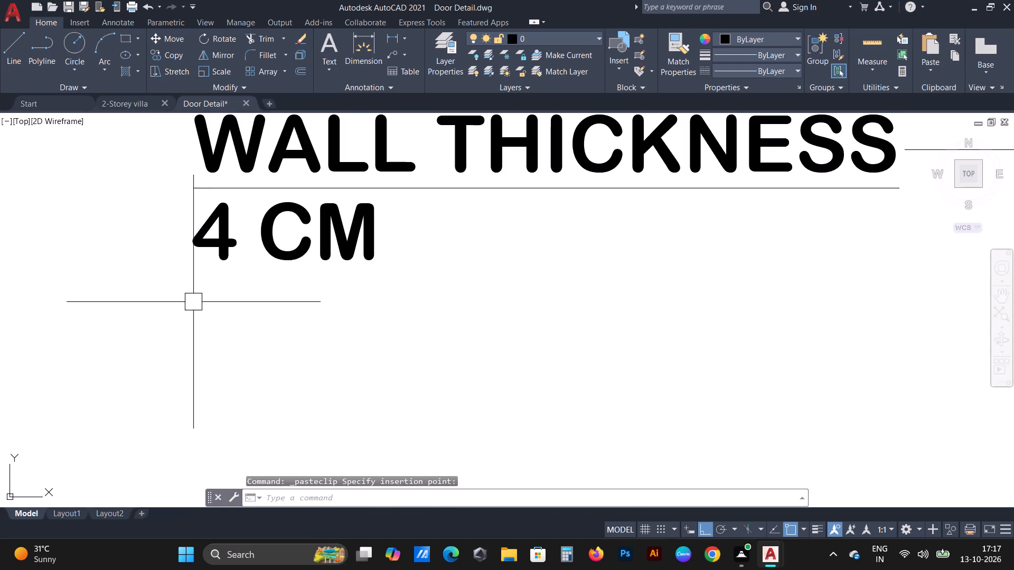
Change the text copied beneath the section's WALL THICKNESS label to 20 CM.
double_click(284, 245)
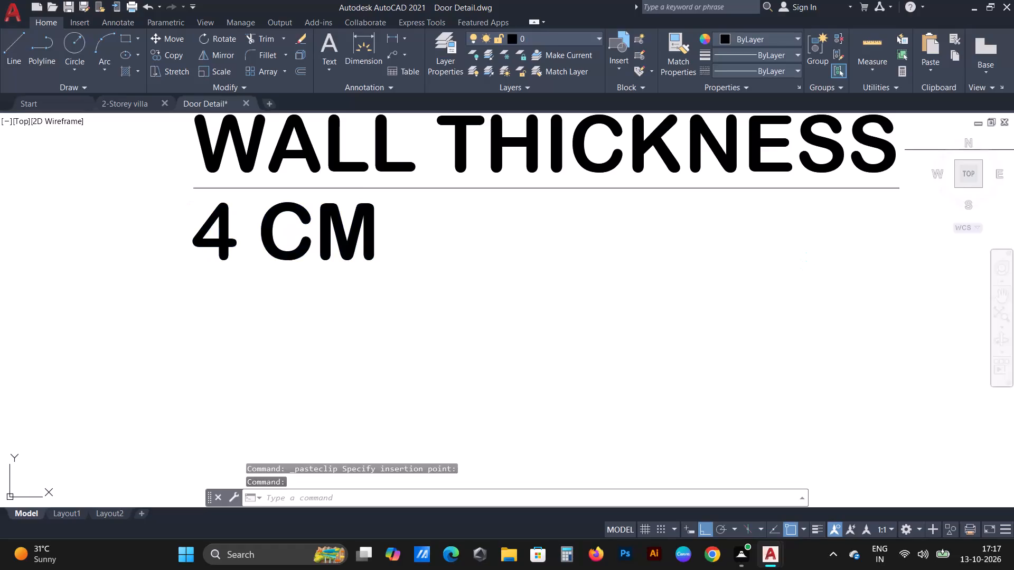
left_click(223, 241)
key("BackSpace")
type("20")
left_click(863, 49)
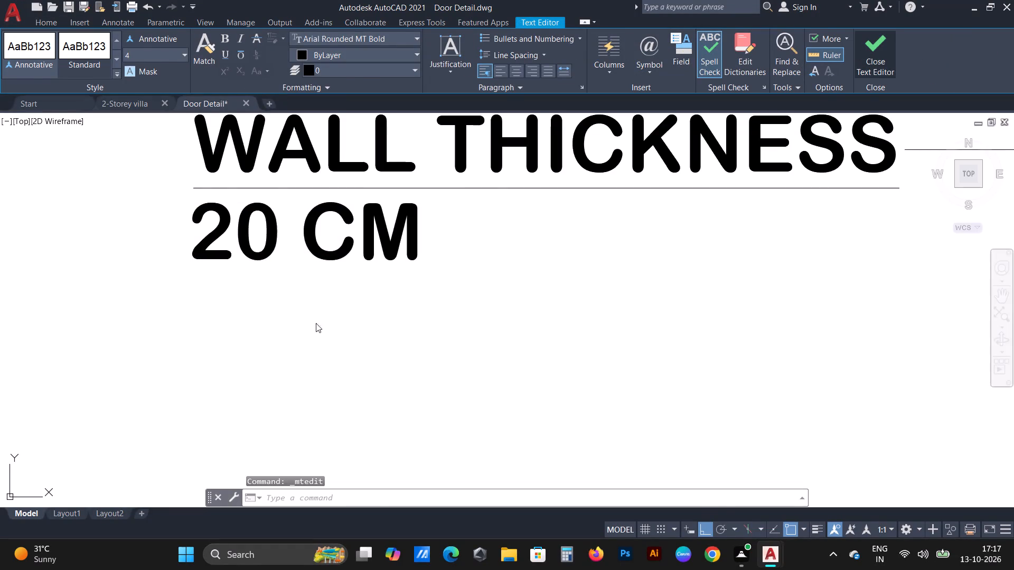
Copy the PLAN title horizontally across to beneath the section drawing.
scroll(238, 307, "down", 4)
middle_click_drag(375, 325, 386, 179)
scroll(386, 179, "down", 3)
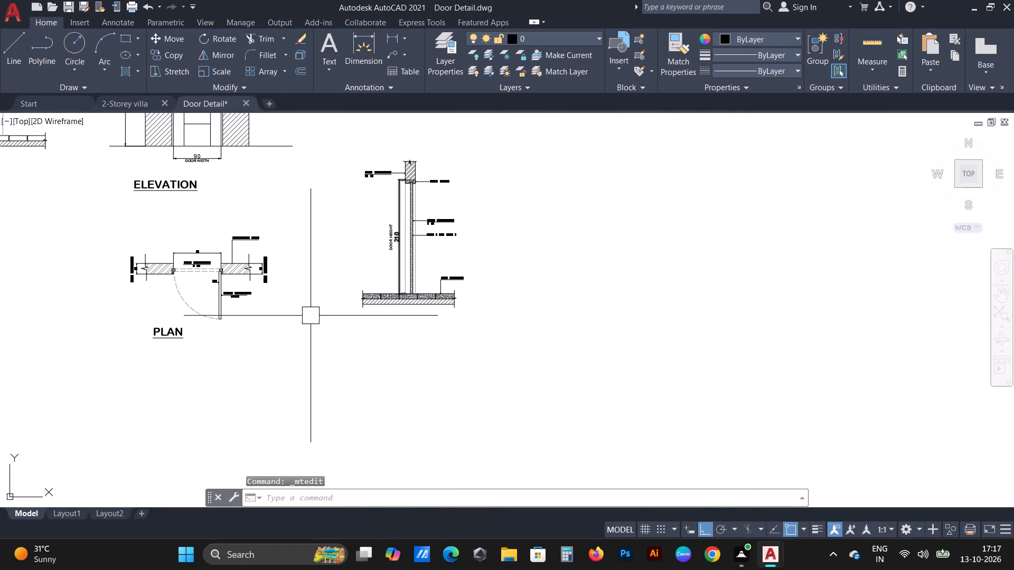
scroll(164, 330, "up", 2)
left_click(183, 367)
left_click(165, 329)
type("CO")
key("space")
left_click_drag(214, 431, 249, 427)
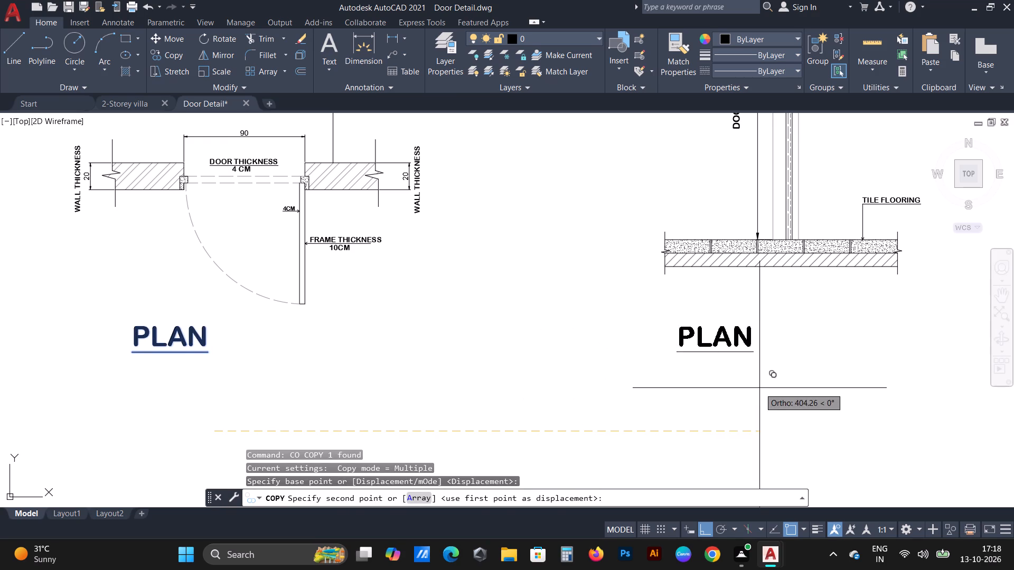
left_click(748, 357)
key("Escape")
Change the title copied beneath the section drawing to SECTION.
double_click(704, 338)
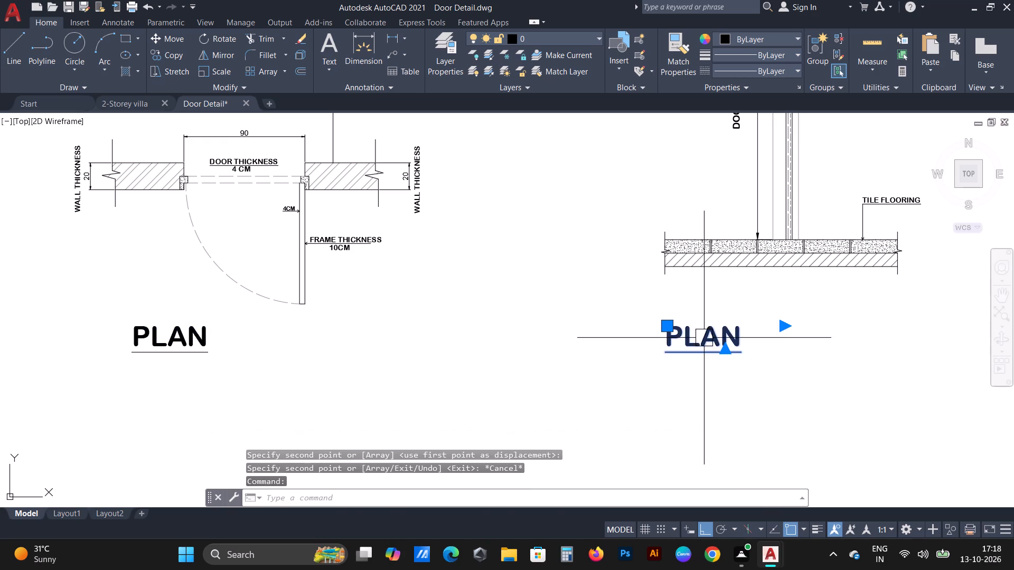
left_click_drag(738, 345, 600, 369)
key("BackSpace")
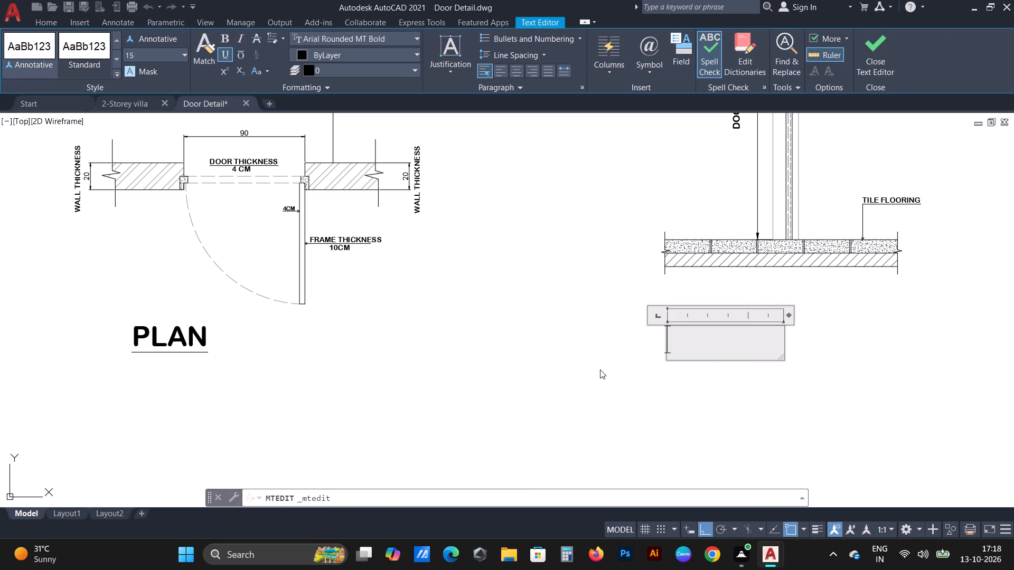
type("SEC")
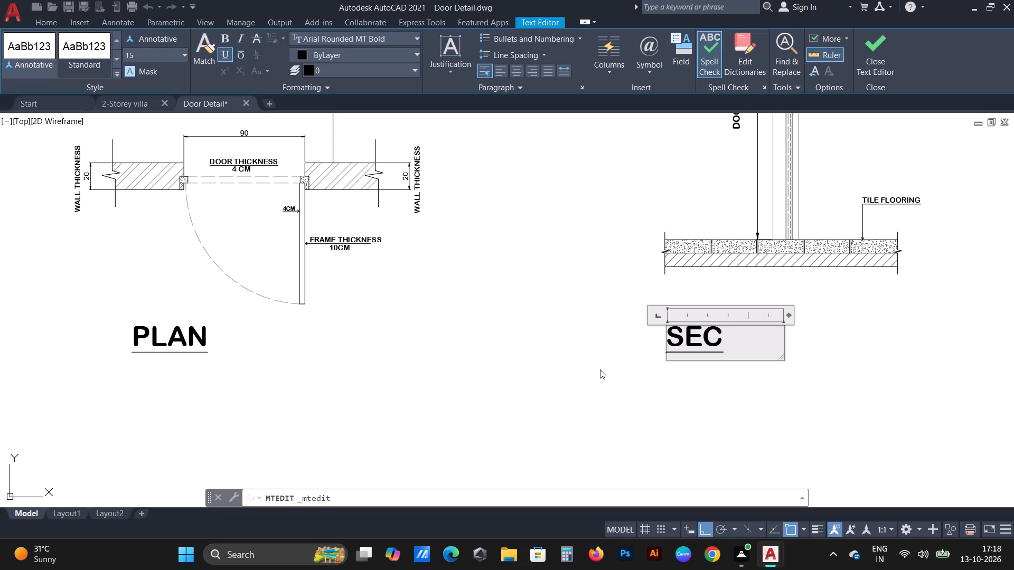
type("TION")
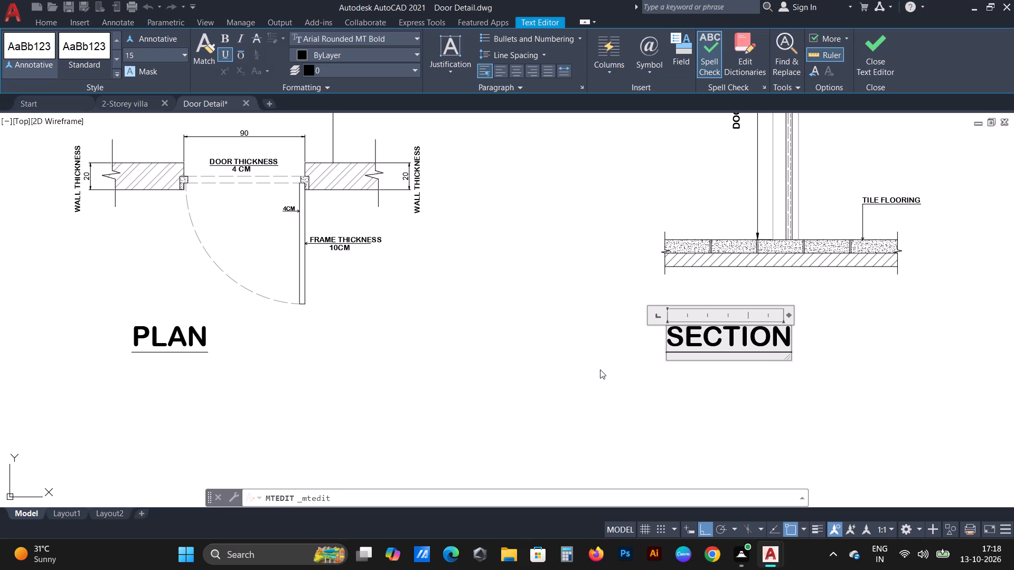
left_click(871, 53)
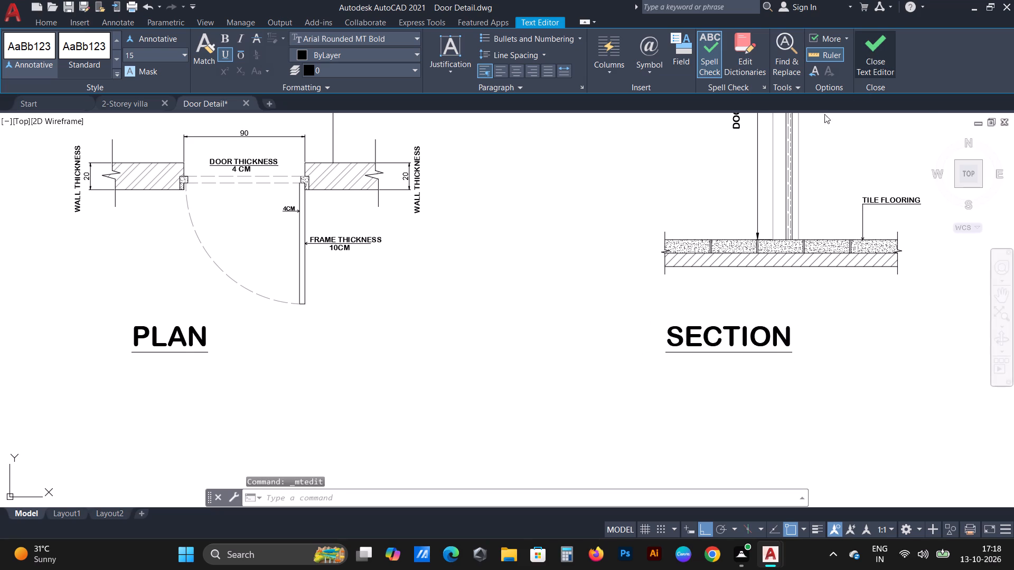
Review the overall layout of the elevation, plan and section with their labels and titles.
scroll(796, 150, "down", 1)
scroll(811, 283, "down", 1)
scroll(812, 172, "down", 2)
middle_click_drag(724, 287, 632, 390)
scroll(593, 289, "up", 2)
middle_click_drag(589, 258, 582, 345)
middle_click_drag(645, 341, 493, 244)
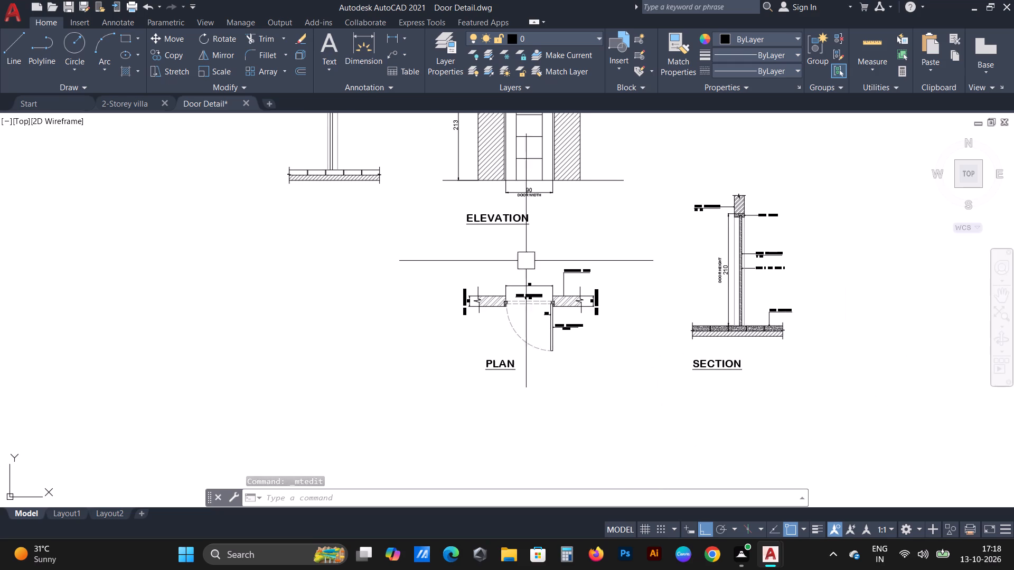
scroll(726, 359, "up", 2)
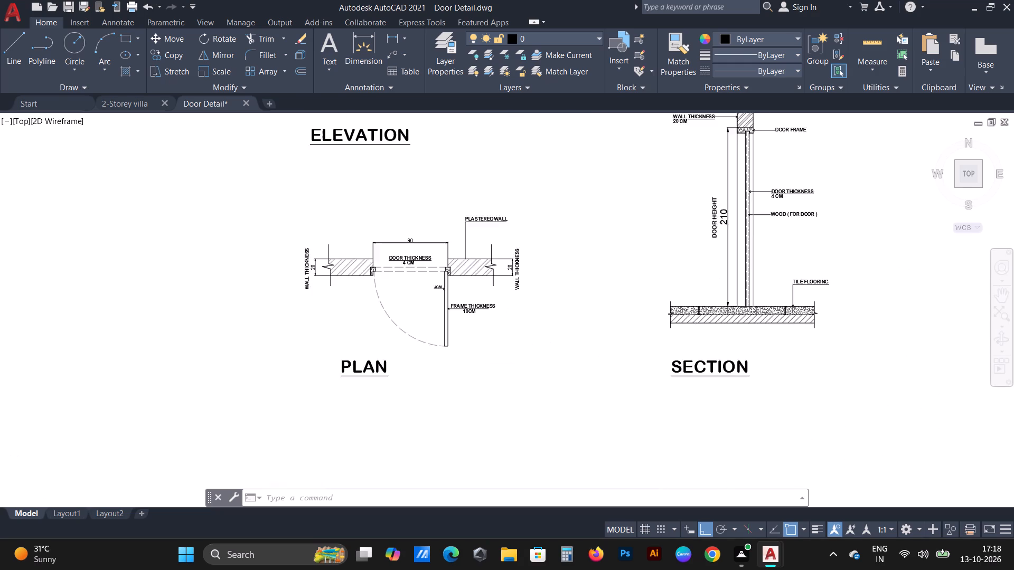
Change the title beneath the section drawing to SECTION AA' and widen its text box so it fits on one line.
scroll(726, 359, "up", 3)
double_click(760, 382)
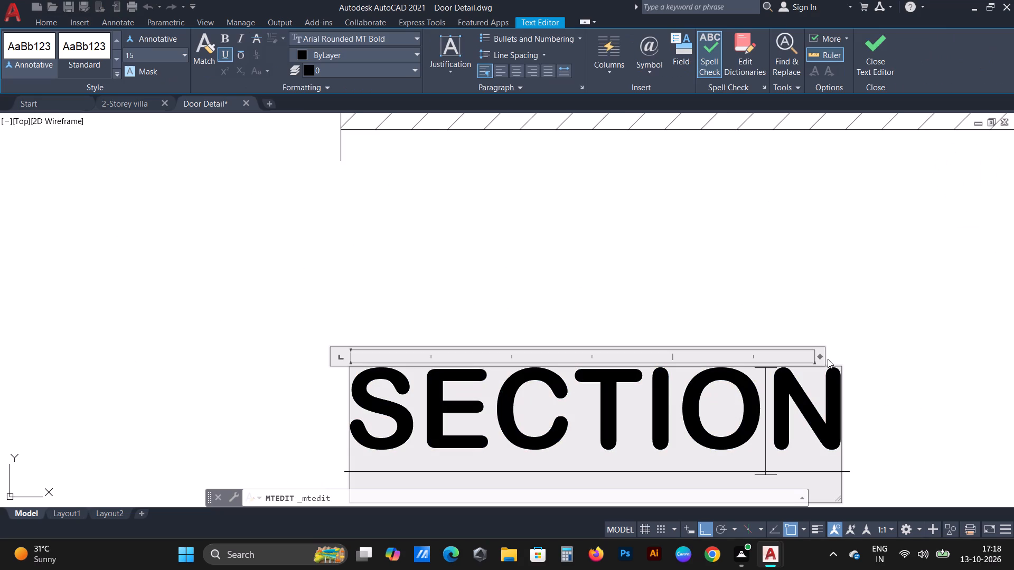
left_click_drag(820, 356, 926, 358)
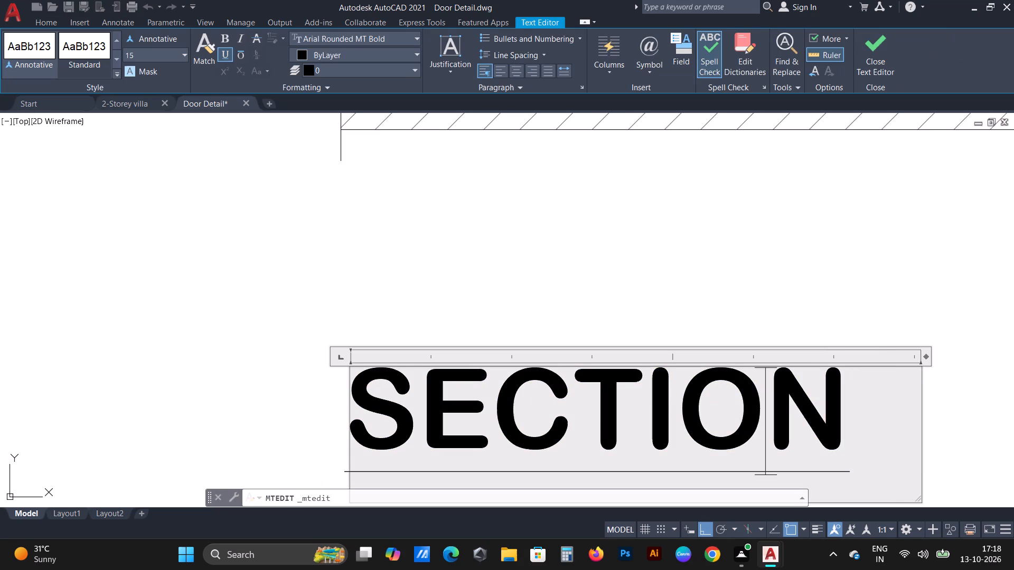
left_click(855, 421)
key("space")
type("AA")
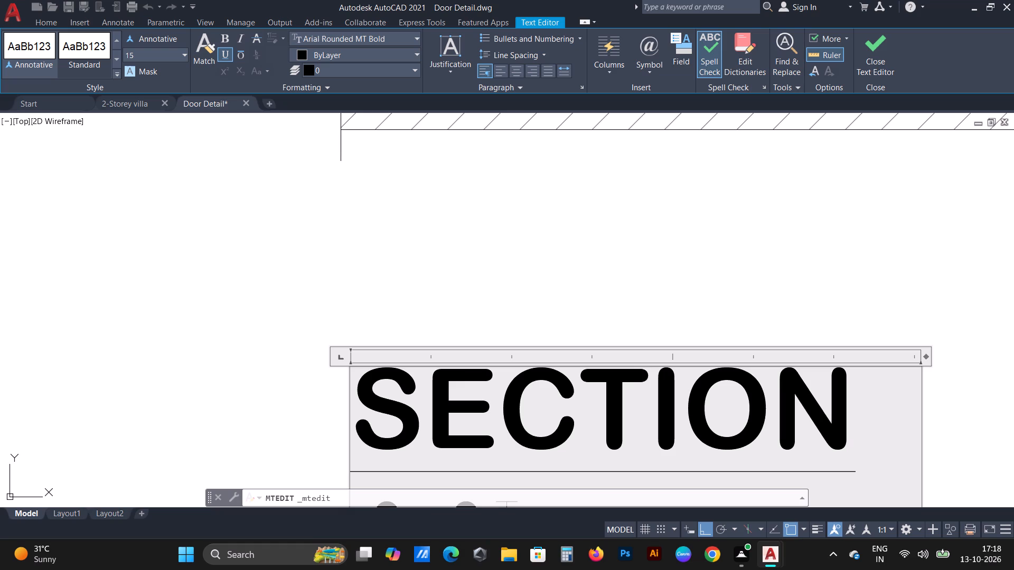
key("apostrophe")
scroll(775, 397, "down", 2)
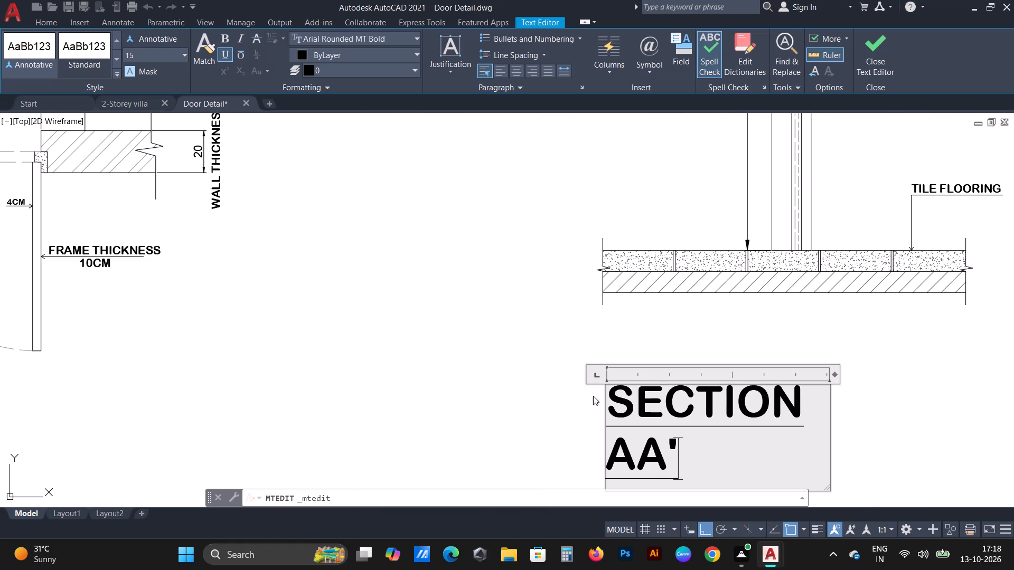
left_click_drag(835, 374, 837, 374)
left_click_drag(837, 374, 913, 367)
left_click(884, 67)
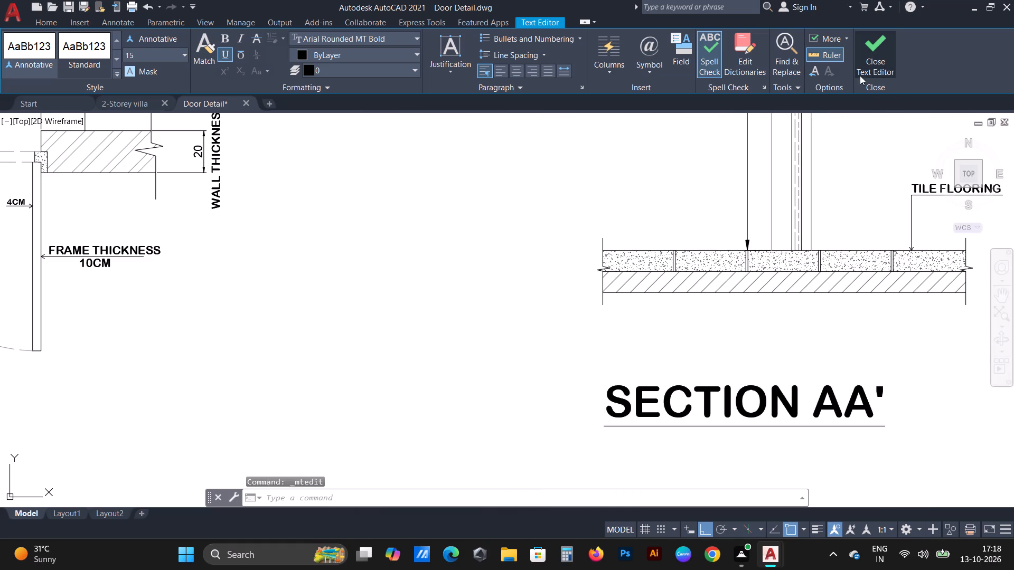
Copy Section AA's wall thickness, door height, door thickness and tile flooring annotations onto the unlabelled section beside the elevation, aligned at the wall's top corner.
scroll(785, 153, "down", 3)
scroll(722, 289, "down", 2)
middle_click_drag(753, 322, 690, 398)
scroll(682, 390, "down", 1)
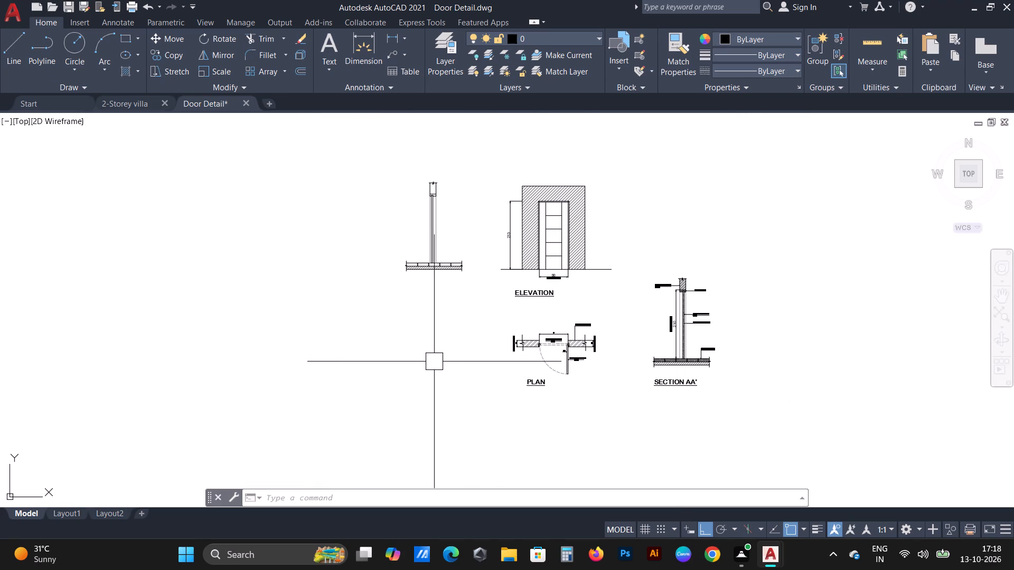
scroll(684, 311, "up", 2)
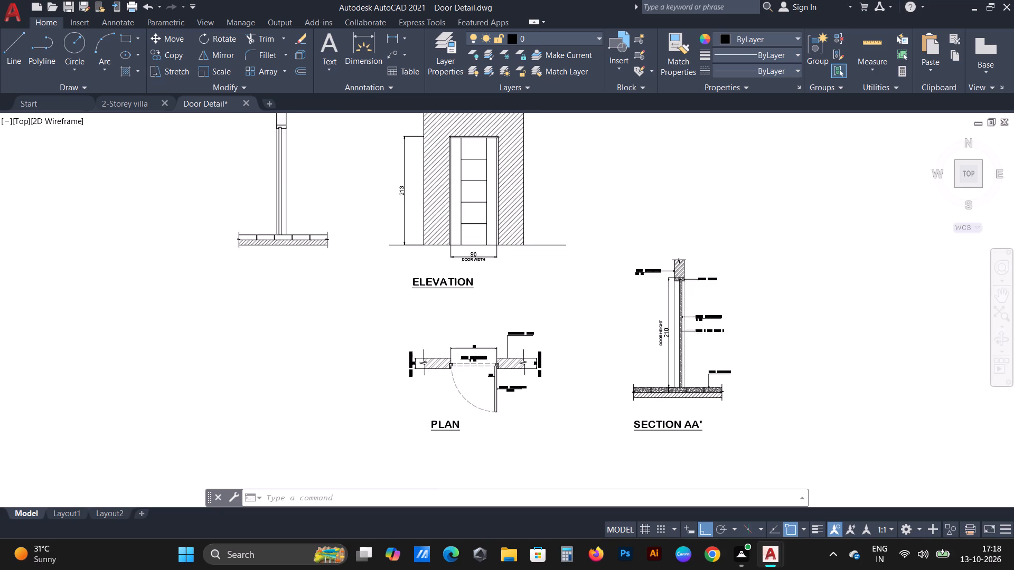
scroll(653, 271, "up", 2)
left_click_drag(645, 187, 577, 220)
left_click(335, 282)
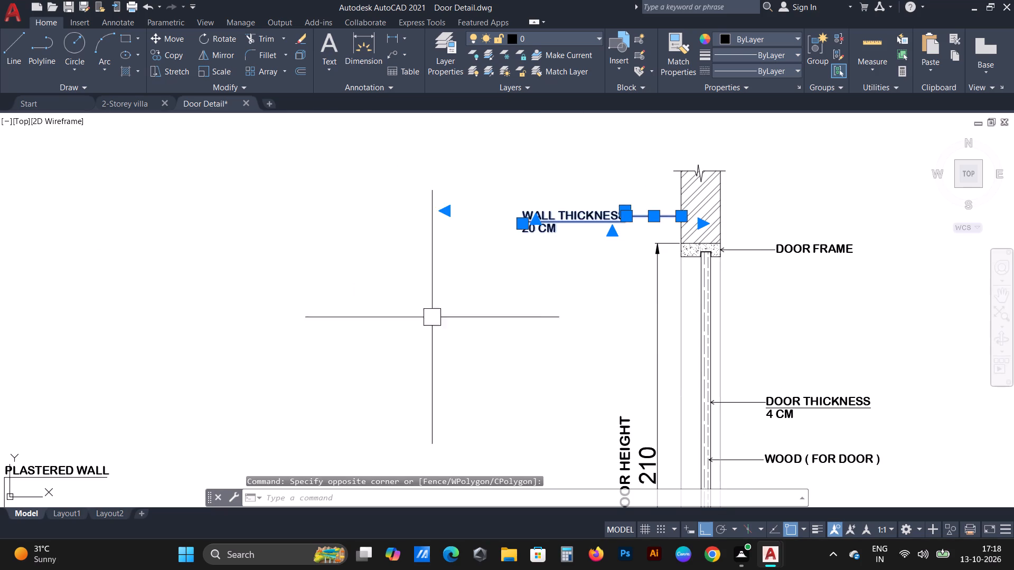
middle_click_drag(438, 317, 459, 188)
left_click_drag(692, 256, 685, 267)
left_click(595, 389)
scroll(420, 312, "down", 2)
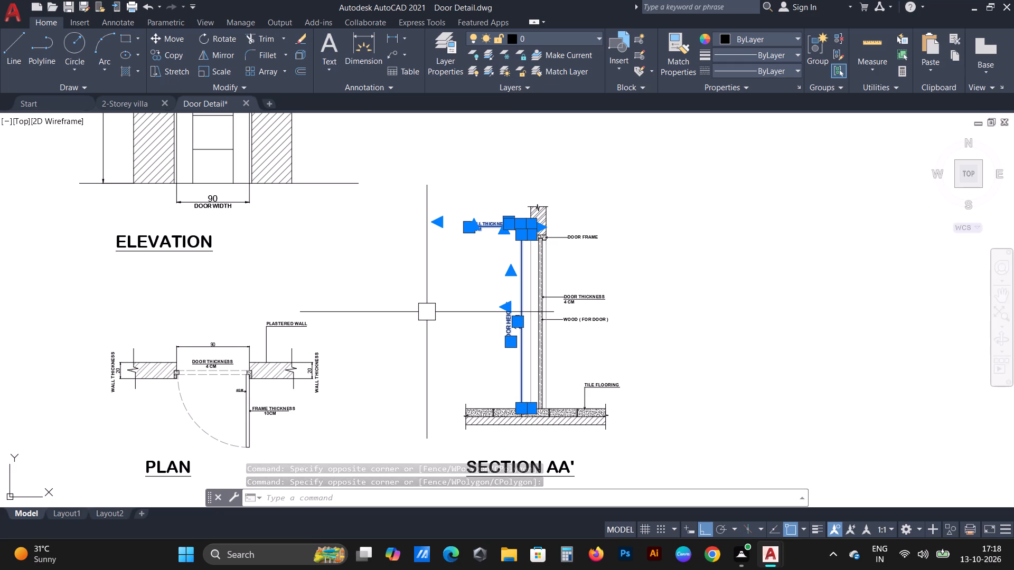
scroll(663, 396, "up", 1)
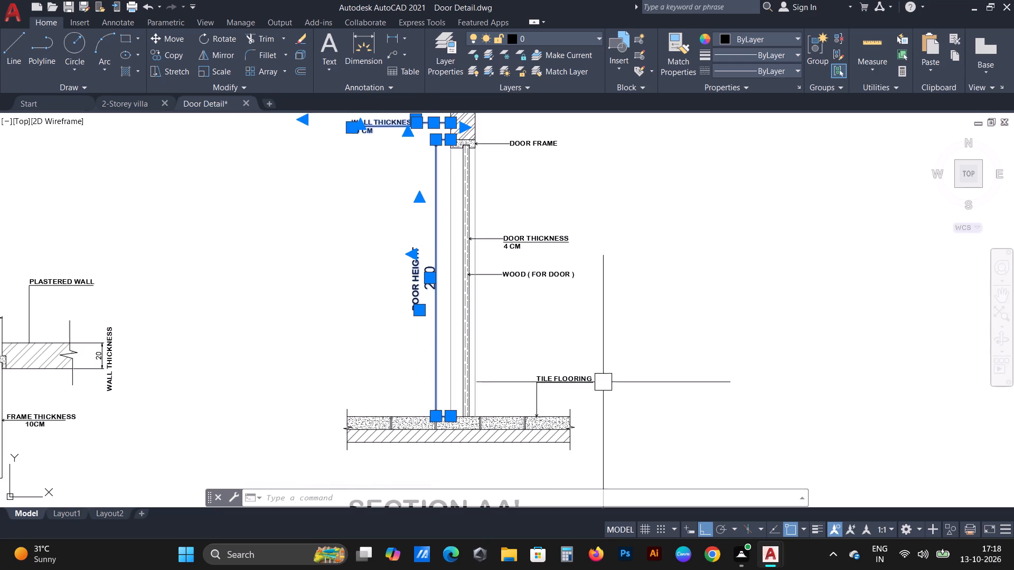
scroll(596, 372, "up", 1)
left_click_drag(566, 395, 557, 395)
scroll(522, 444, "up", 2)
left_click_drag(522, 382, 492, 362)
left_click(446, 329)
scroll(442, 394, "up", 2)
middle_click_drag(516, 420, 534, 310)
left_click_drag(548, 396, 526, 388)
left_click(401, 337)
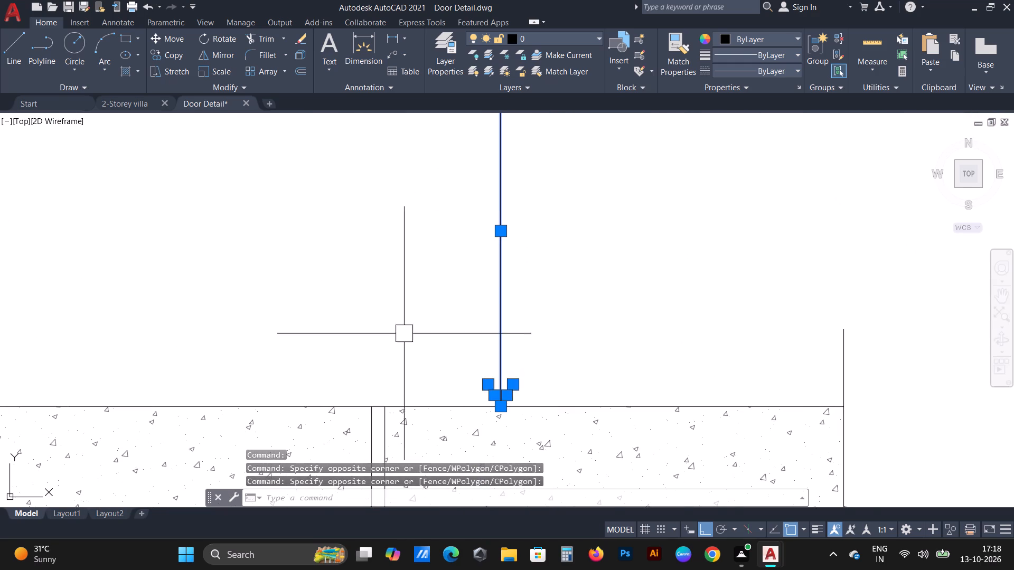
scroll(412, 326, "down", 3)
middle_click_drag(500, 266, 520, 463)
scroll(415, 255, "down", 2)
scroll(440, 176, "up", 2)
left_click(425, 166)
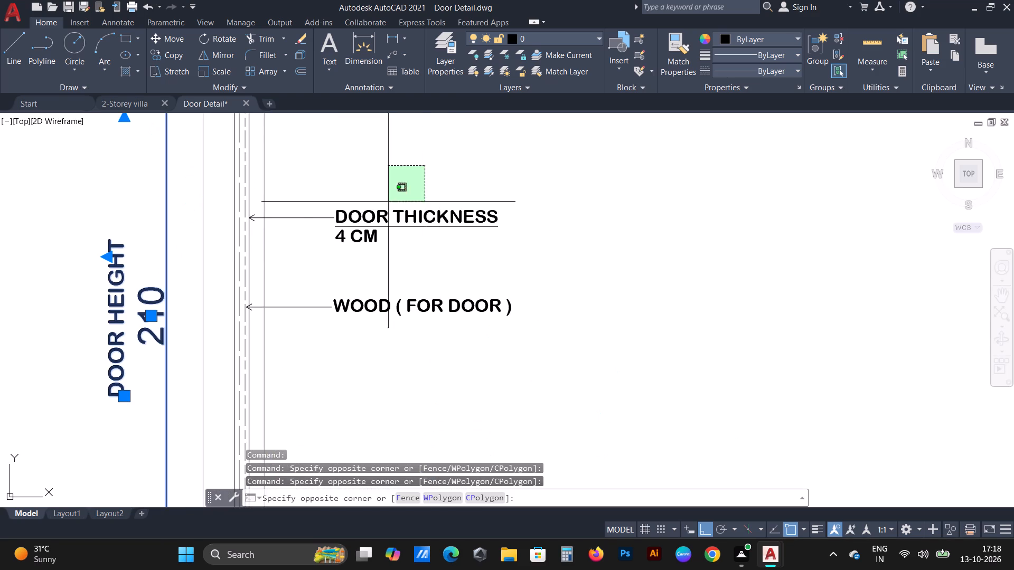
left_click(296, 261)
scroll(250, 231, "up", 5)
middle_click_drag(271, 237, 342, 338)
left_click_drag(328, 313, 307, 223)
left_click(302, 185)
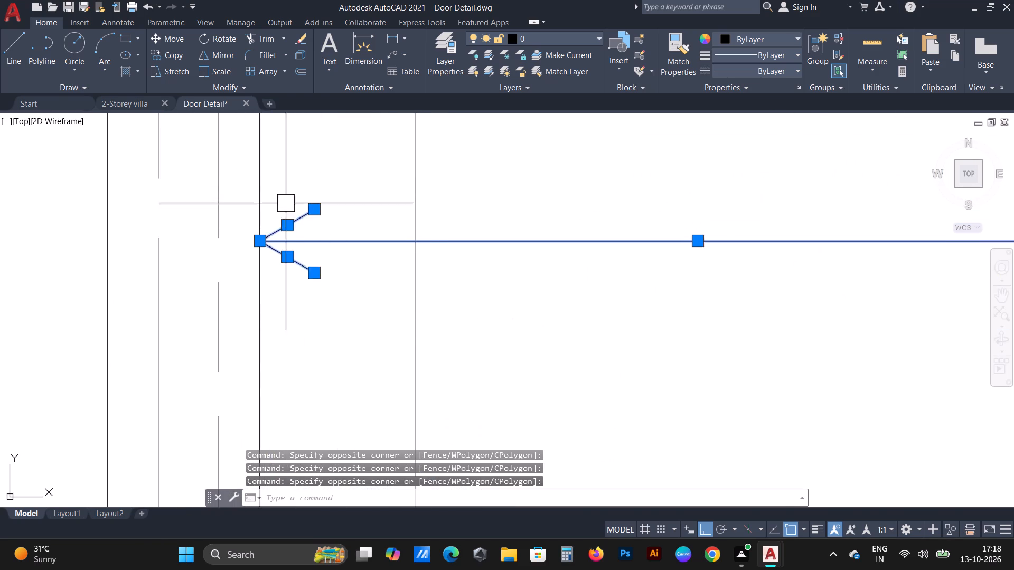
scroll(276, 281, "down", 8)
middle_click_drag(430, 181, 445, 316)
scroll(445, 316, "up", 2)
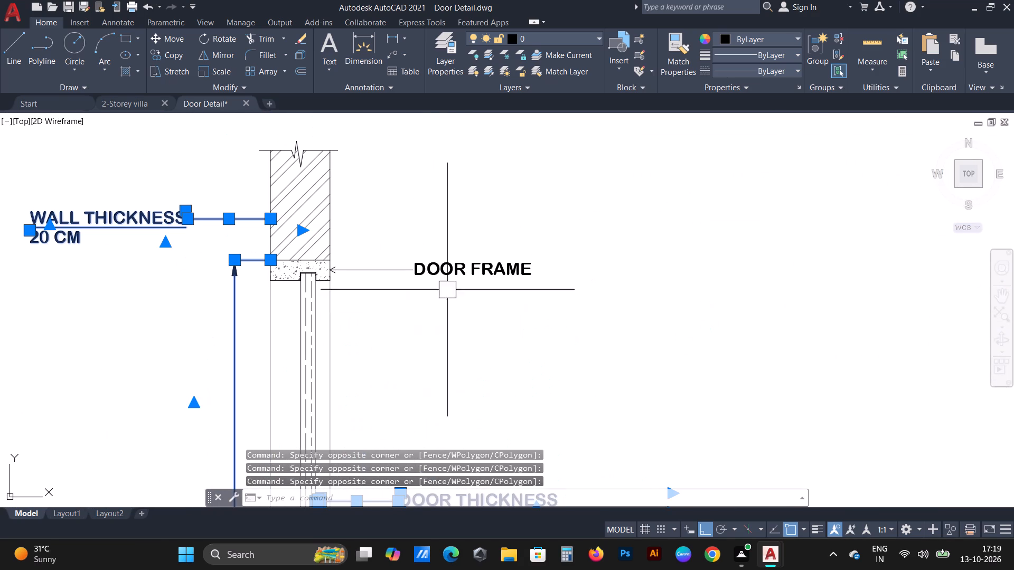
scroll(476, 222, "down", 1)
right_click(607, 246)
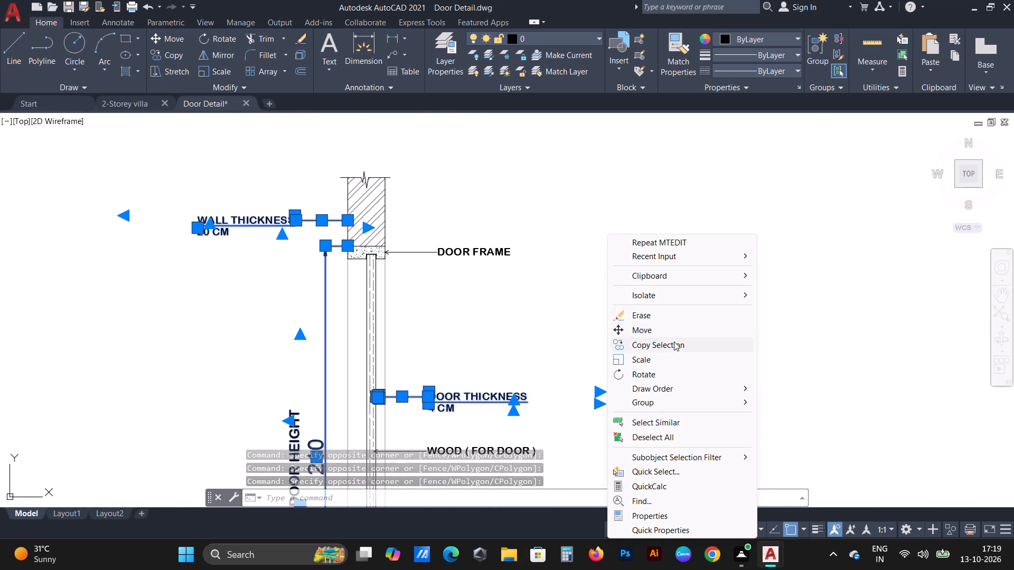
left_click(674, 341)
scroll(365, 170, "up", 2)
left_click_drag(316, 192, 327, 200)
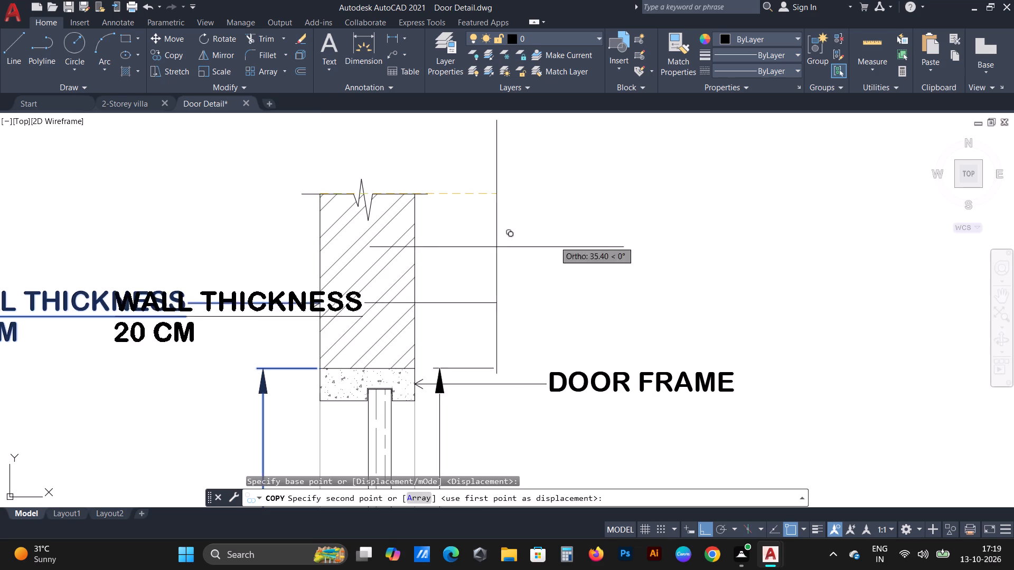
scroll(607, 223, "down", 6)
scroll(326, 147, "up", 2)
middle_click_drag(327, 163, 322, 325)
scroll(338, 228, "up", 3)
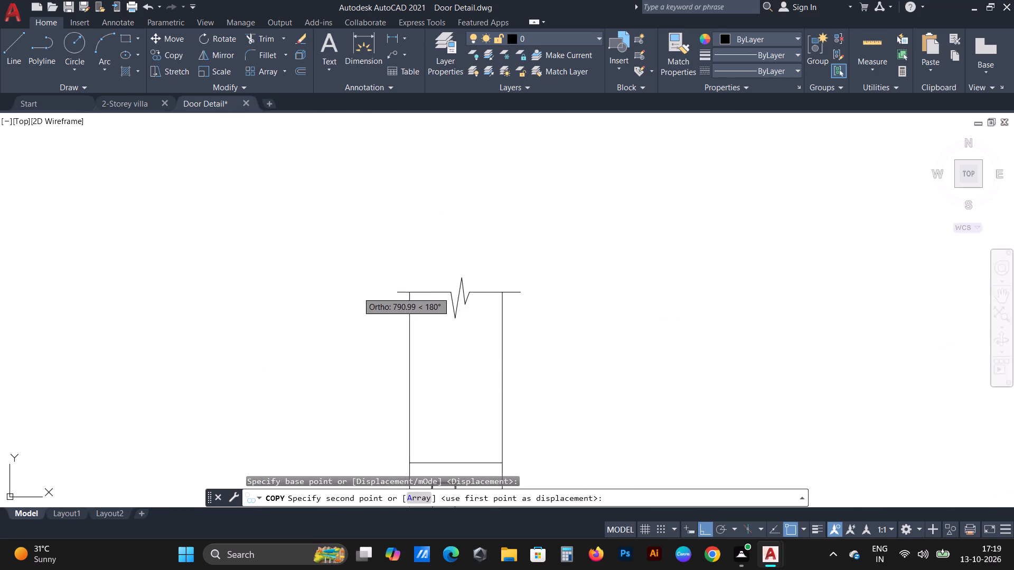
scroll(358, 292, "up", 1)
left_click(413, 291)
scroll(379, 234, "down", 4)
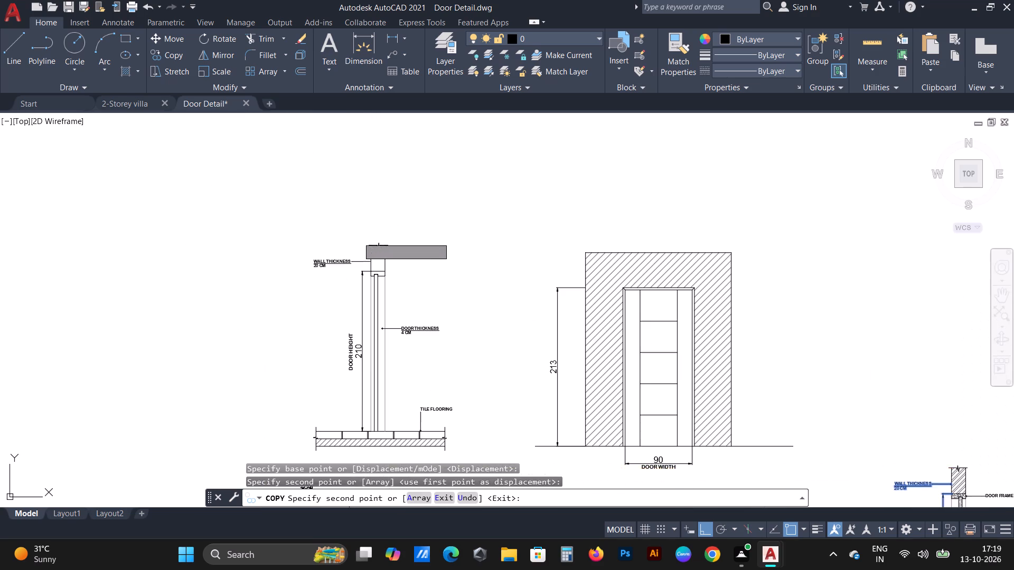
key("Escape")
Draw a horizontal underline about 42 units long beneath the TILE FLOORING label copied onto the section beside the elevation.
scroll(375, 431, "up", 3)
scroll(349, 393, "down", 1)
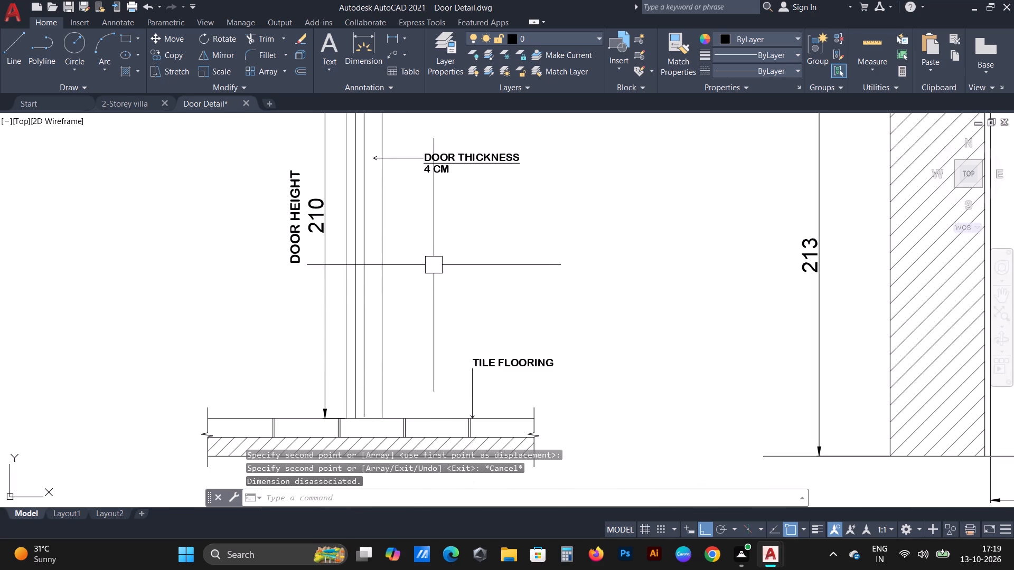
scroll(473, 339, "up", 3)
middle_click_drag(477, 396, 439, 405)
key("l")
key("space")
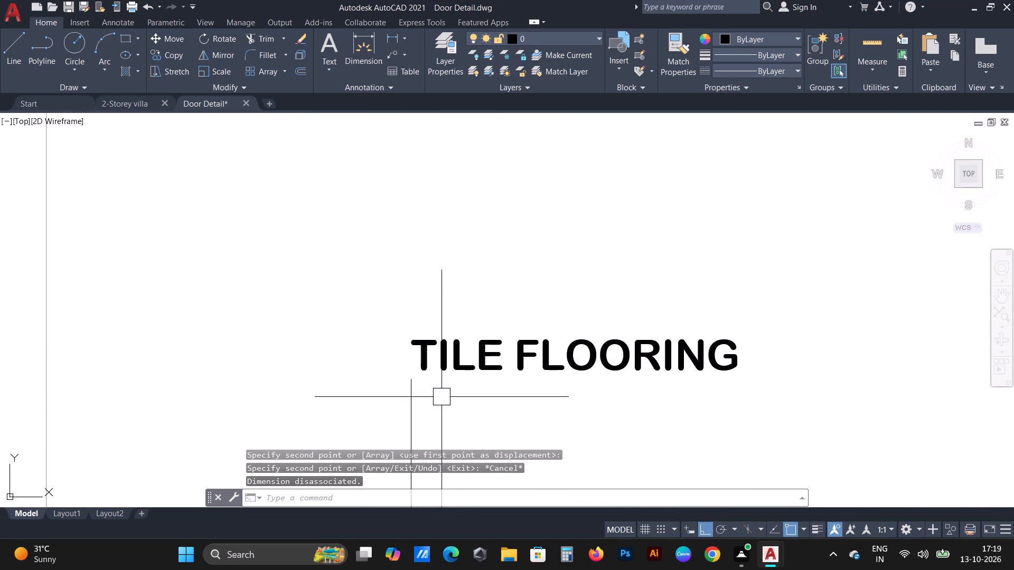
left_click_drag(415, 386, 443, 392)
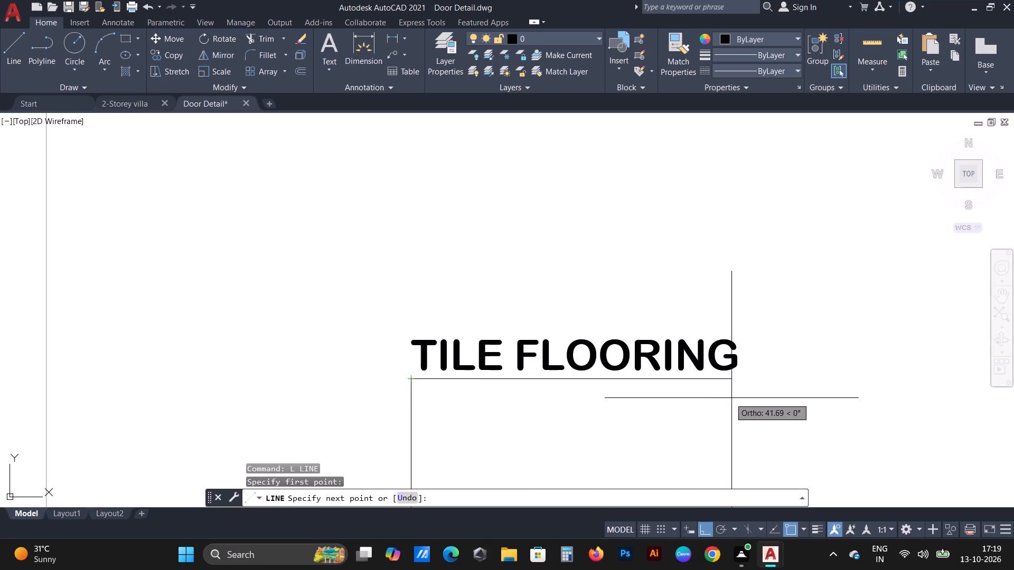
left_click(734, 397)
key("Escape")
Move the copied door thickness leader and its arrowhead horizontally so the tip touches the door leaf's face.
scroll(675, 392, "down", 3)
scroll(440, 259, "down", 2)
middle_click_drag(461, 237, 465, 264)
scroll(471, 262, "up", 2)
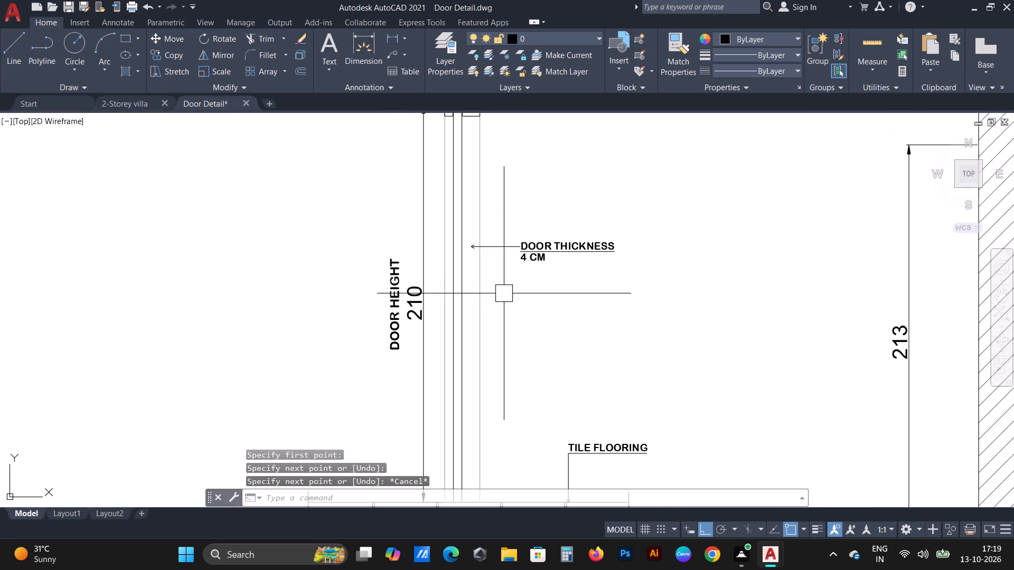
scroll(480, 221, "up", 5)
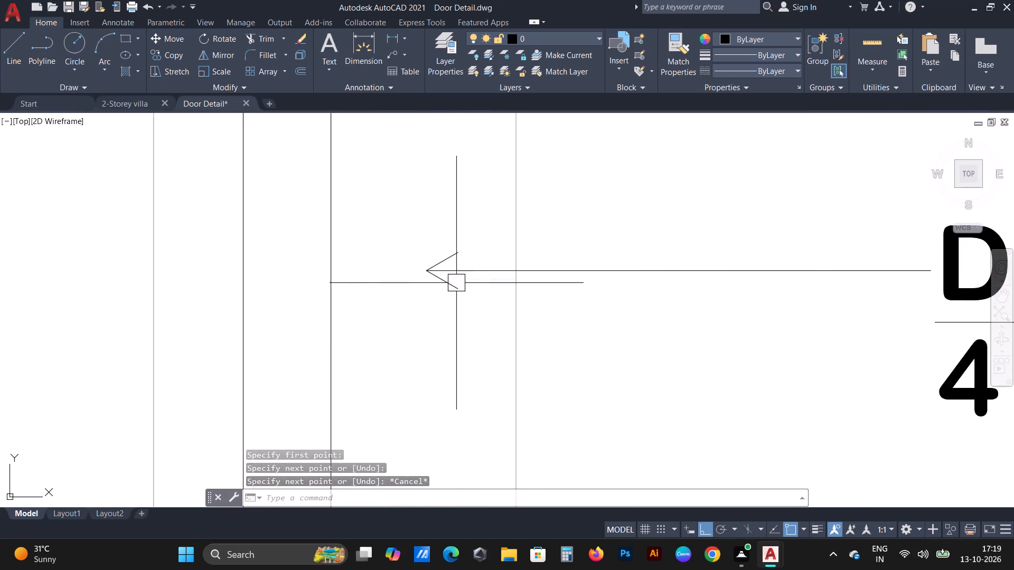
scroll(440, 282, "up", 2)
left_click(510, 241)
left_click(454, 264)
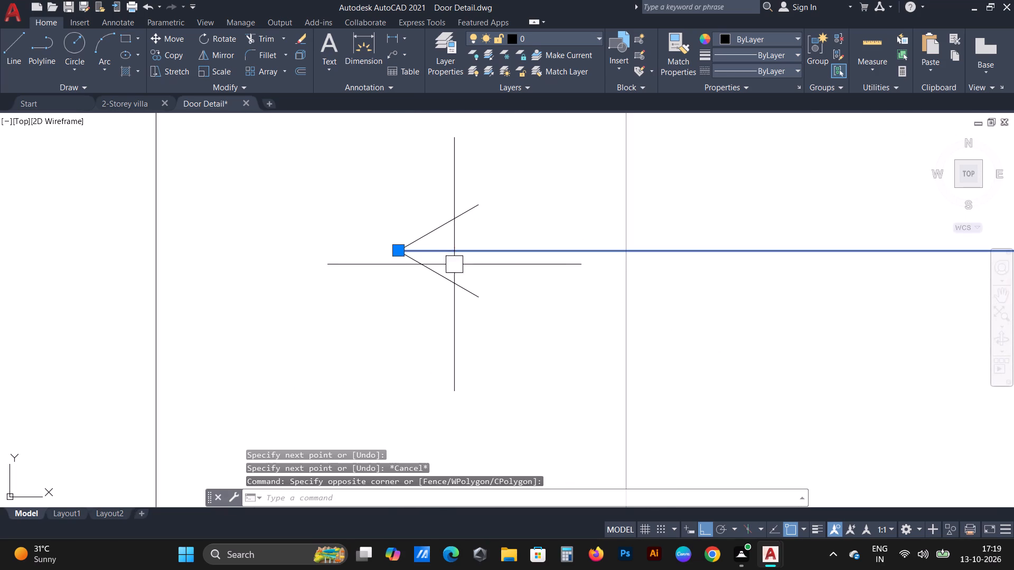
left_click(441, 272)
left_click(425, 228)
key("m")
key("space")
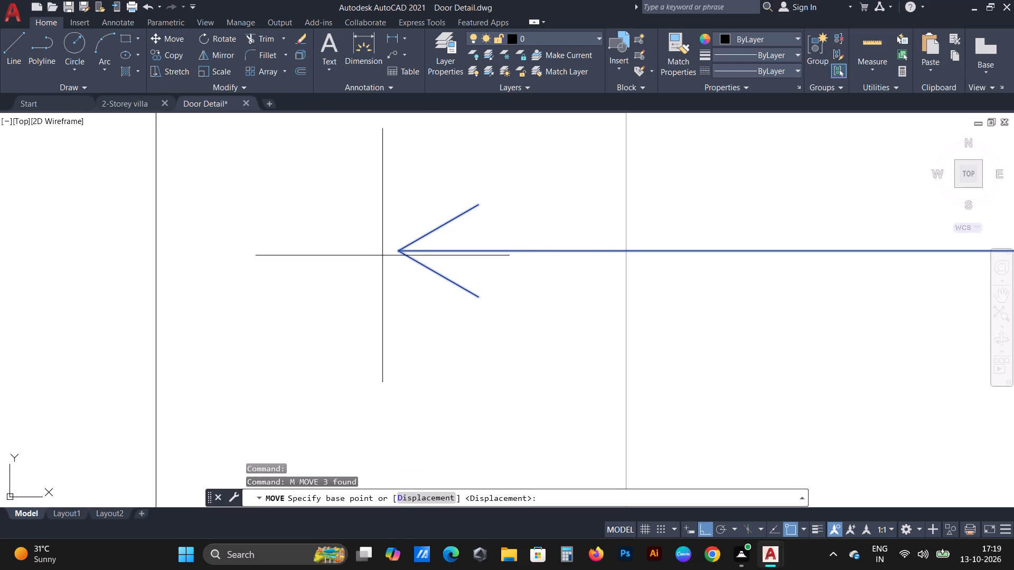
left_click(395, 253)
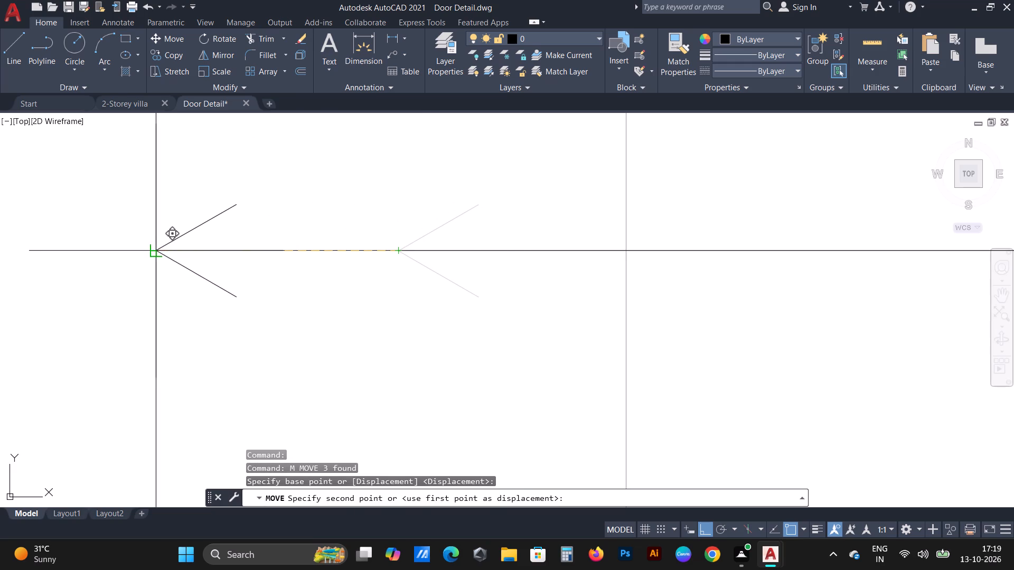
left_click_drag(158, 253, 169, 261)
scroll(225, 283, "down", 3)
key("Escape")
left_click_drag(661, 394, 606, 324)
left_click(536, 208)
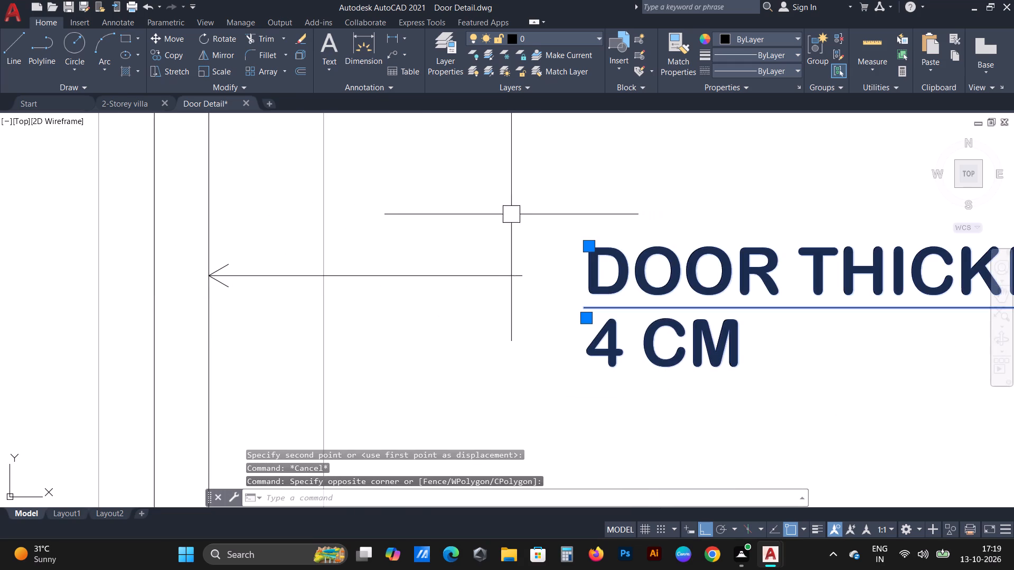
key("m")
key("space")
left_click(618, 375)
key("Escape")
Move the copied DOOR THICKNESS and 4 CM label horizontally about 5 units toward the door to meet its leader.
left_click_drag(646, 395, 612, 310)
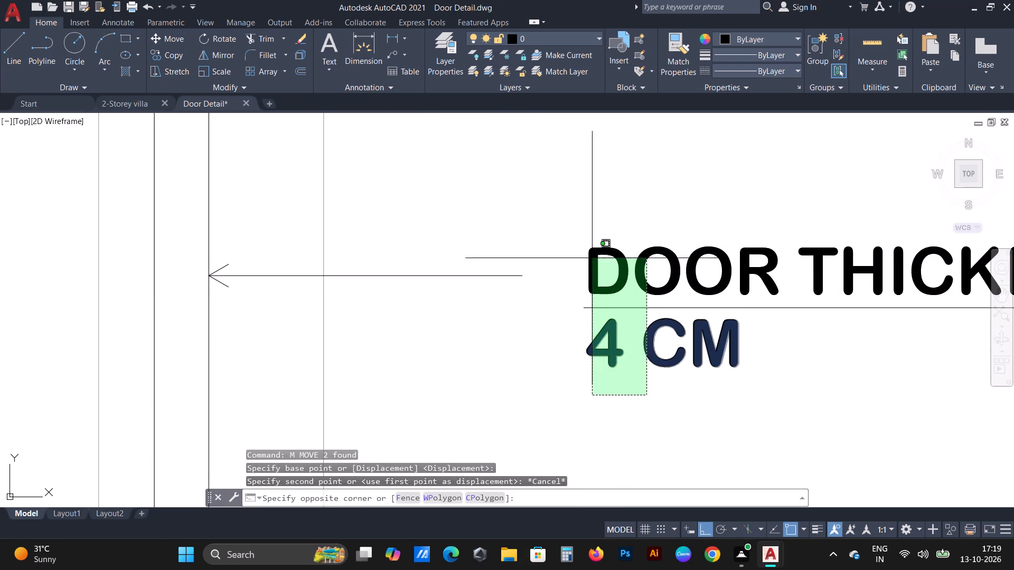
left_click(591, 256)
key("m")
key("space")
left_click(695, 422)
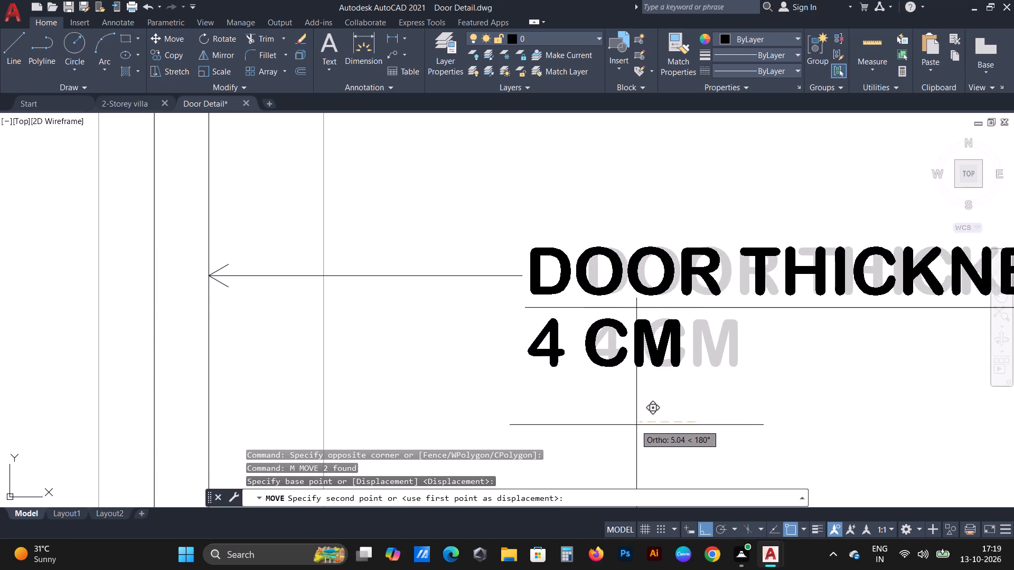
left_click(639, 428)
Hatch the door leaf in the section beside the elevation with the GOST wood pattern at scale 0.9.
scroll(416, 229, "down", 7)
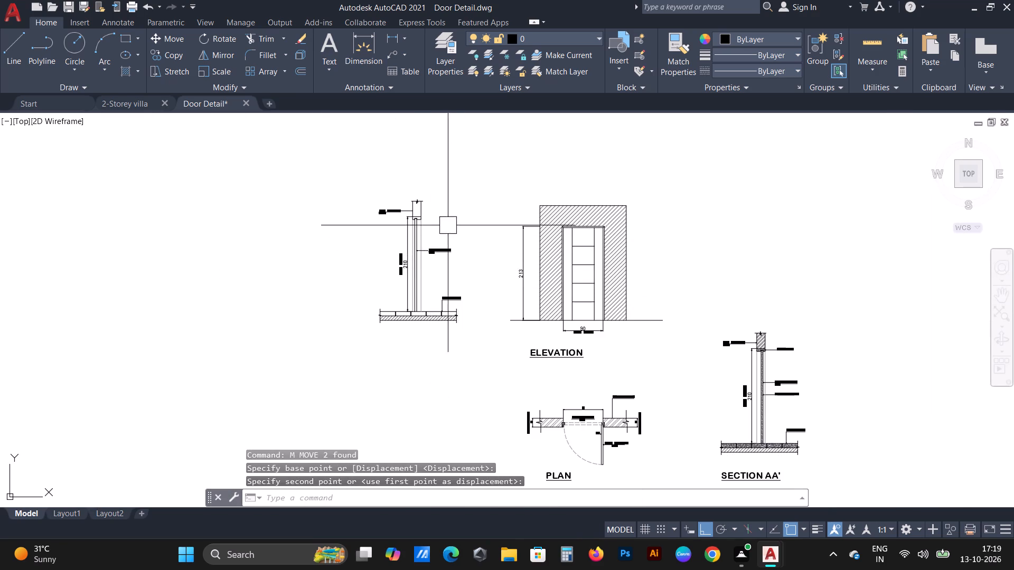
scroll(425, 224, "up", 6)
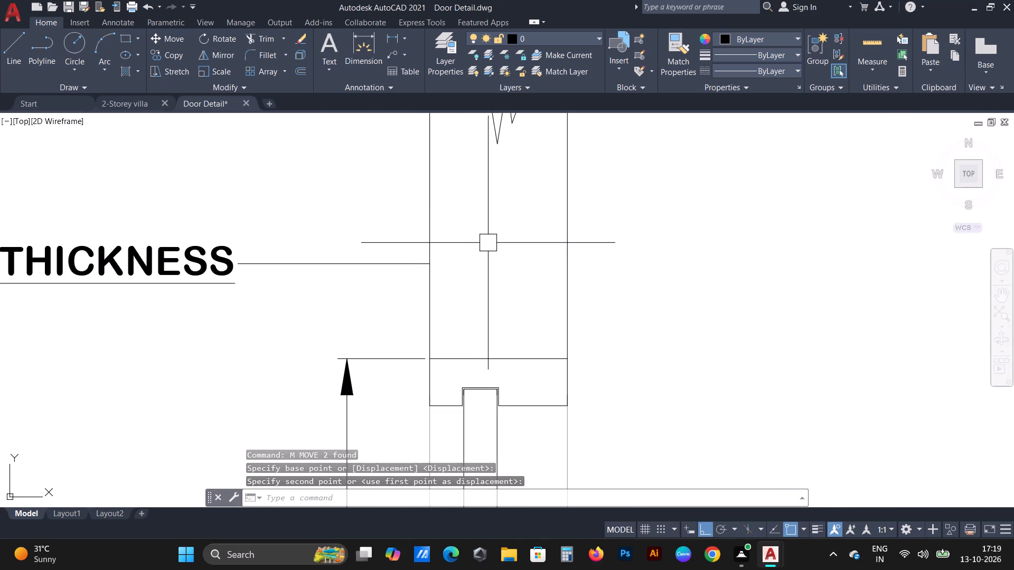
type("H")
key("space")
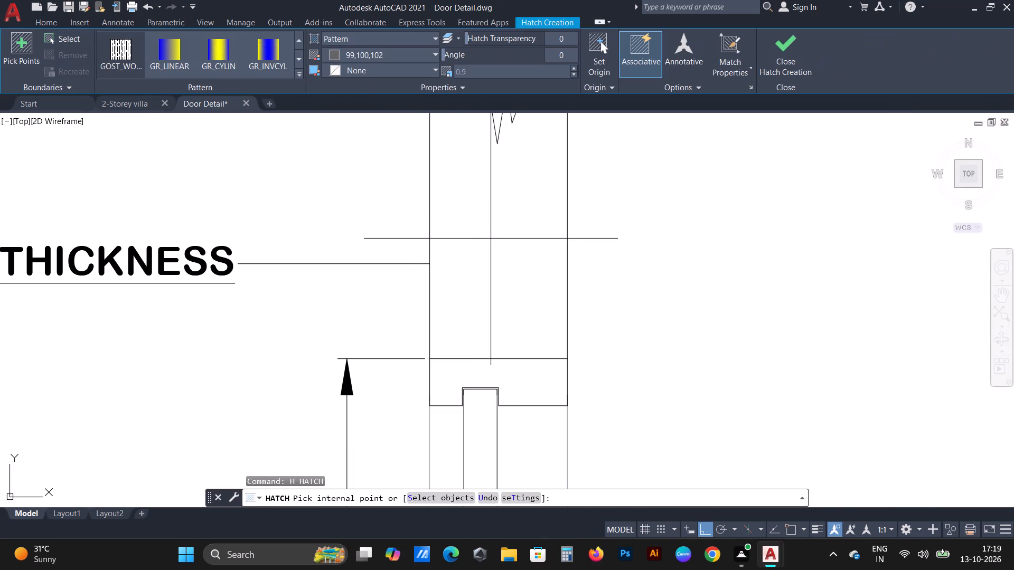
scroll(491, 239, "down", 2)
left_click(492, 376)
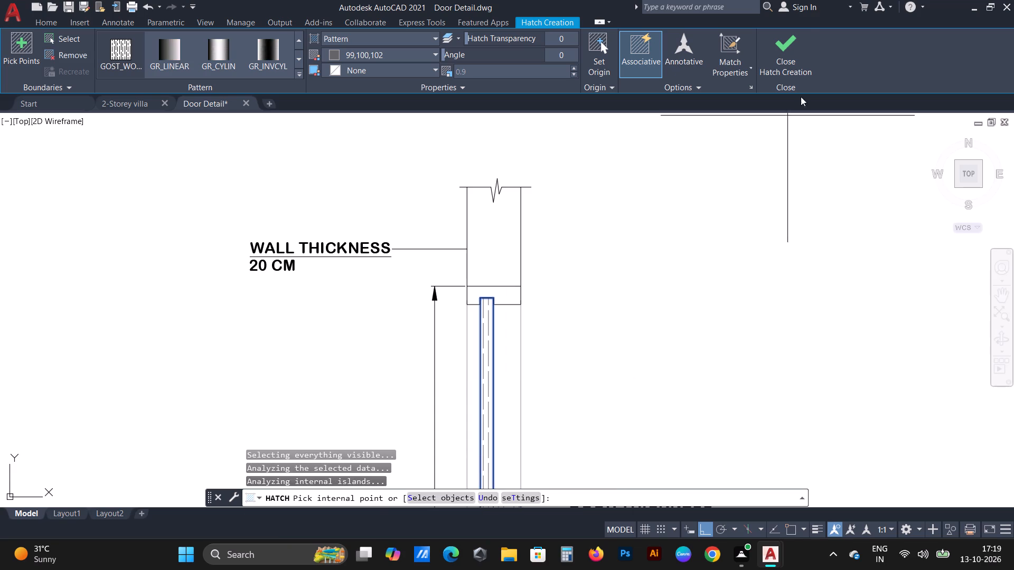
left_click(788, 52)
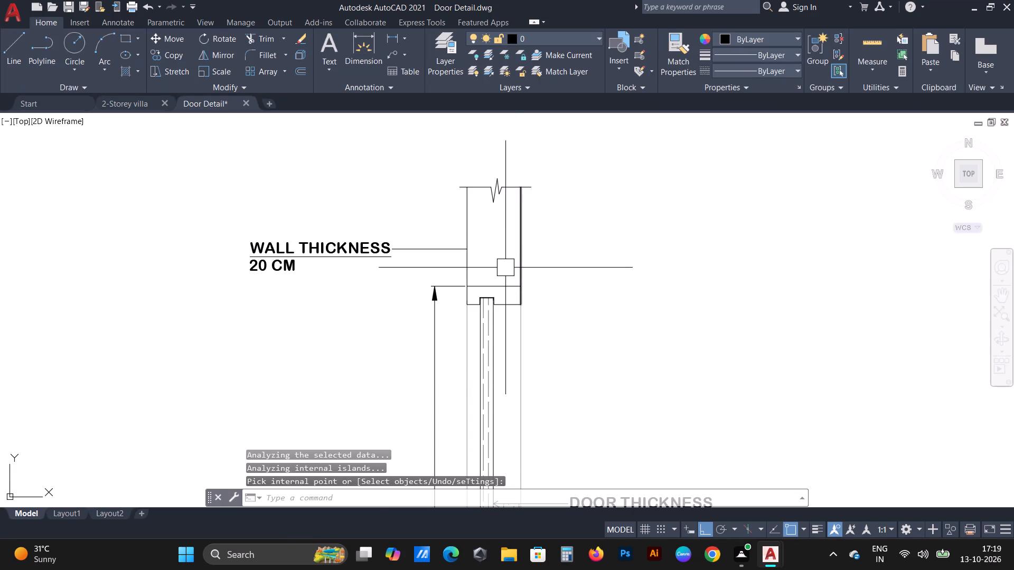
Hatch the wall above the door in the section beside the elevation with the ANSI32 pattern at scale 0.9.
type("H")
key("space")
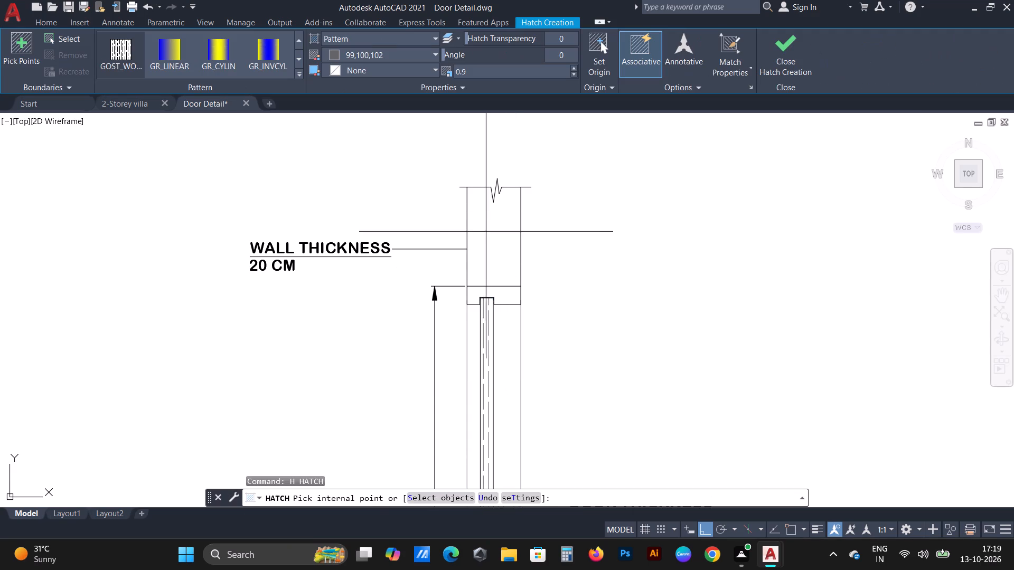
triple_click(297, 41)
triple_click(297, 41)
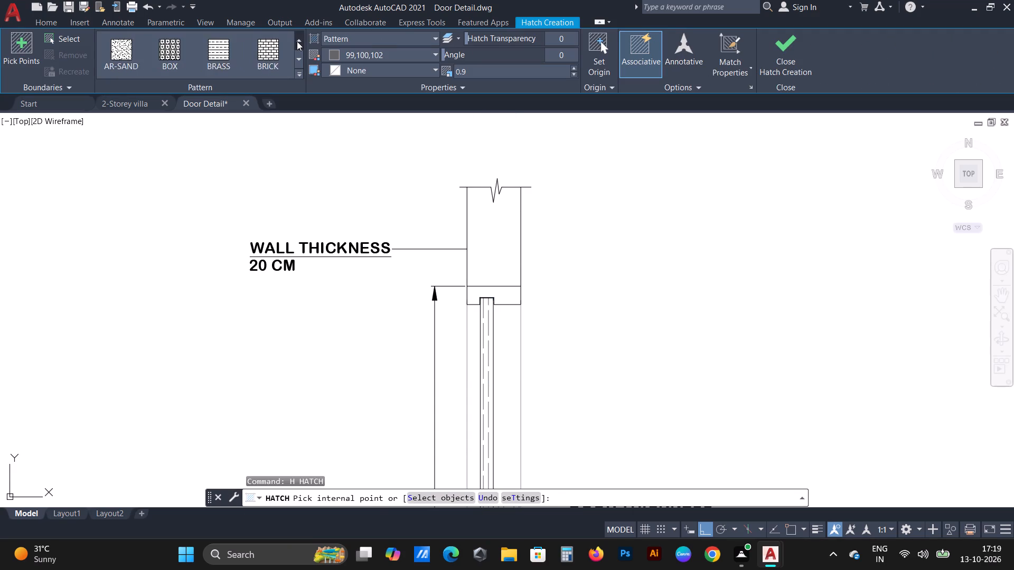
triple_click(297, 41)
triple_click(297, 41)
left_click(276, 47)
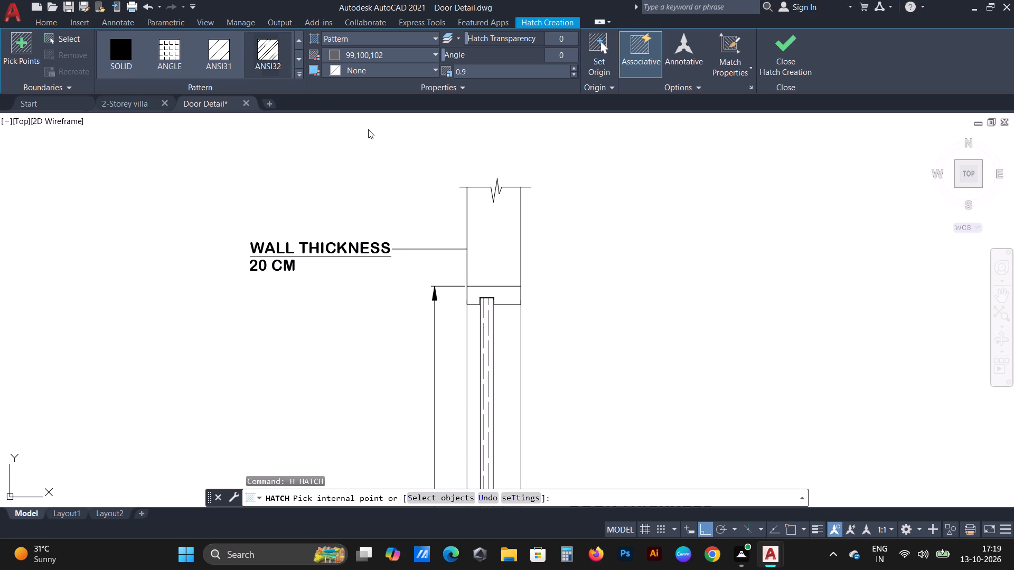
left_click(504, 239)
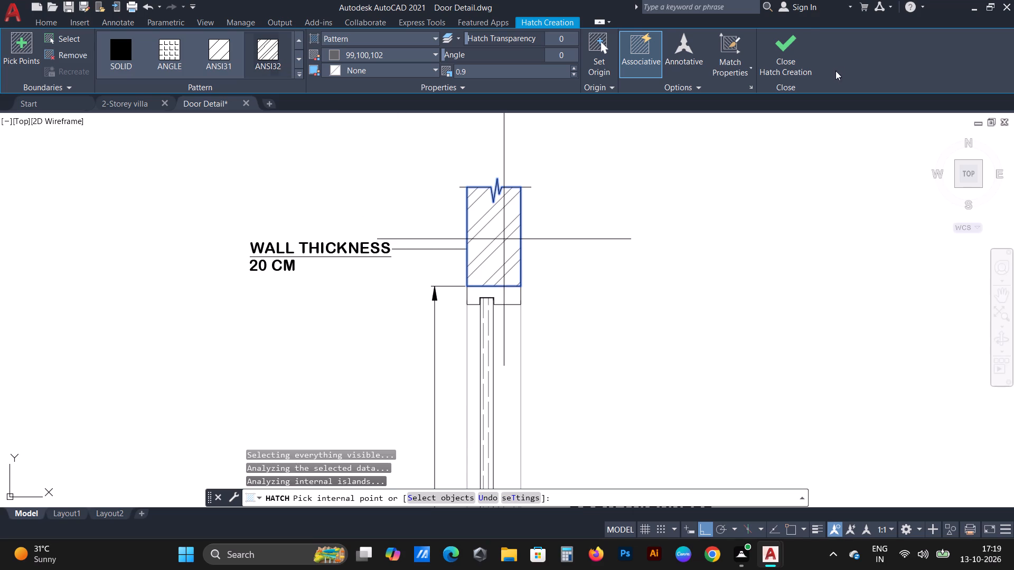
left_click(795, 56)
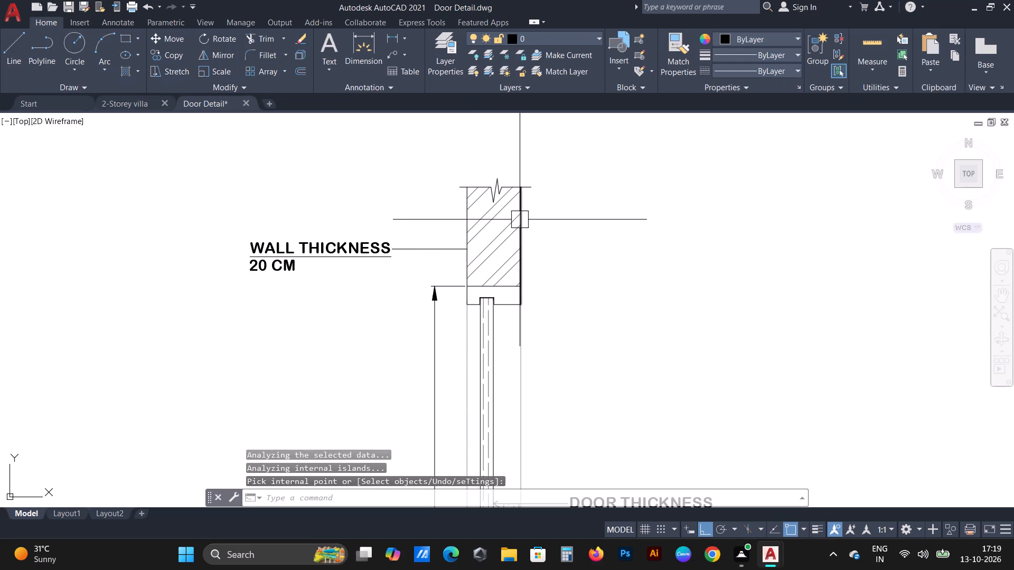
Hatch the lintel between the wall and the door leaf in the section with AR-CONC at scale 0.02.
type("H")
key("space")
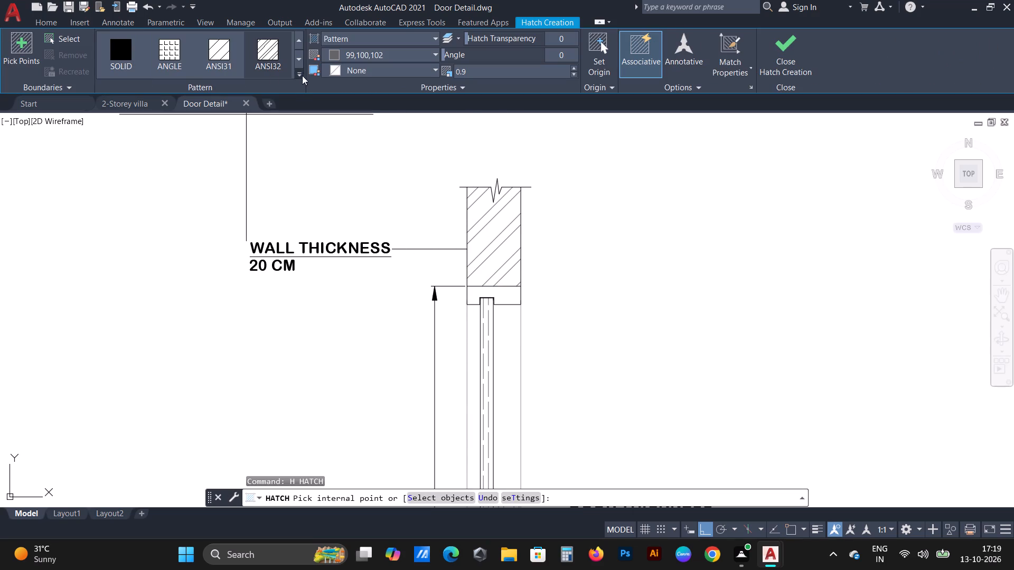
left_click(302, 73)
scroll(269, 138, "down", 1)
left_click(274, 154)
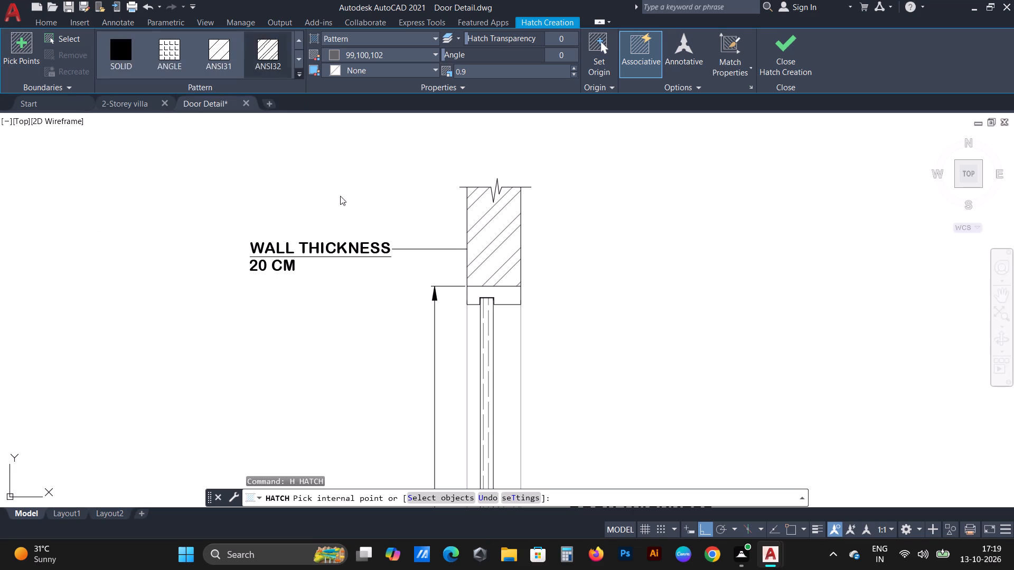
left_click(503, 298)
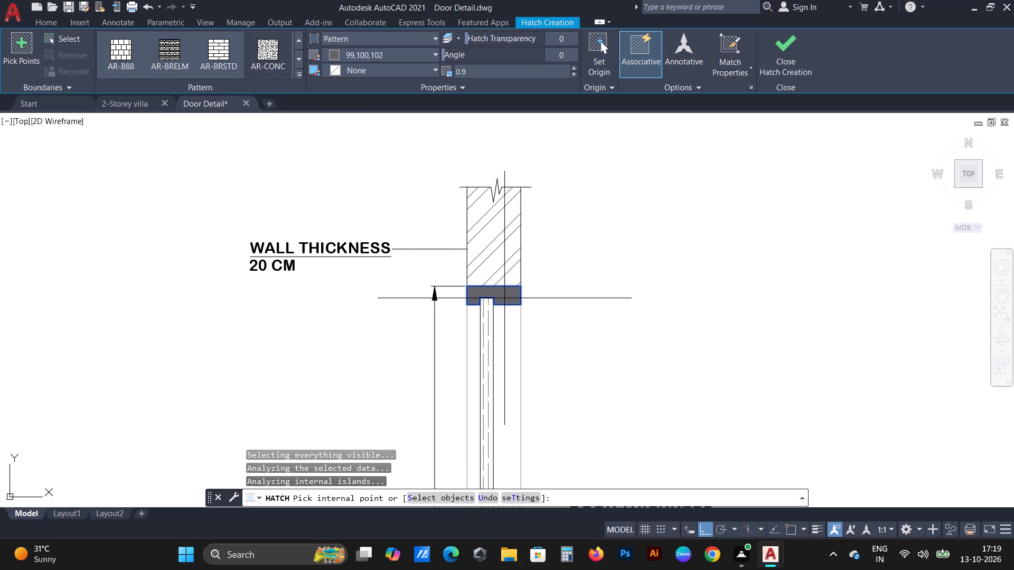
left_click(494, 71)
left_click(528, 75)
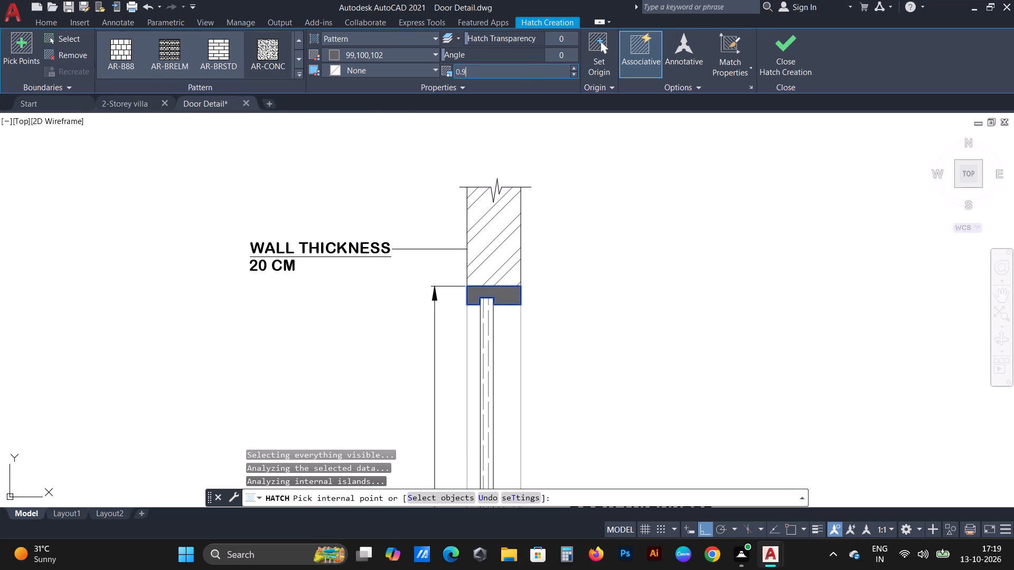
key("BackSpace")
key("2")
key("Return")
left_click(555, 75)
left_click(521, 75)
key("BackSpace")
type("02")
key("Return")
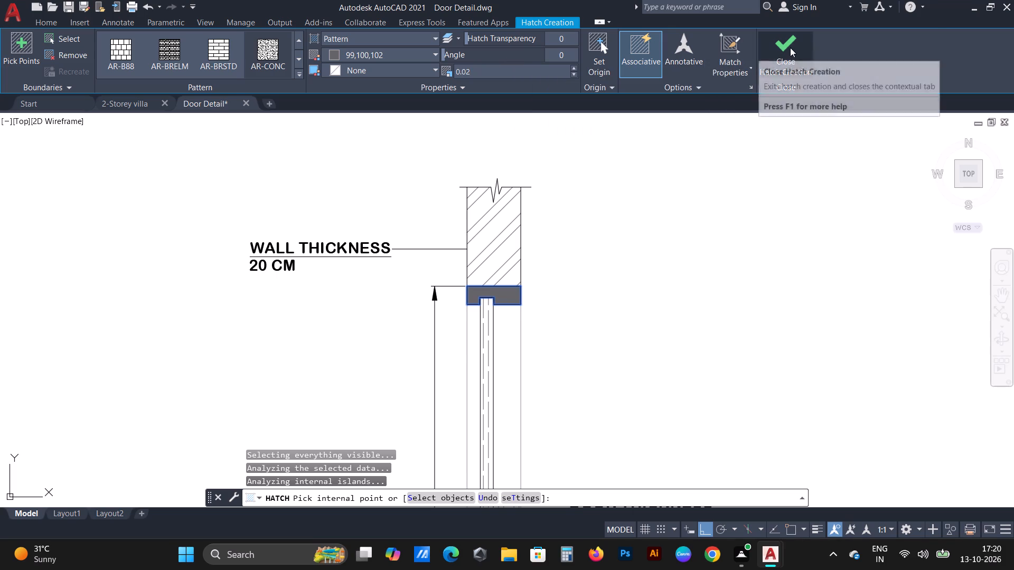
left_click(790, 47)
Stretch the lower end of the door leaf's short face line in the section down to the floor line.
scroll(721, 5, "down", 3)
scroll(577, 149, "down", 3)
middle_click_drag(589, 344, 567, 284)
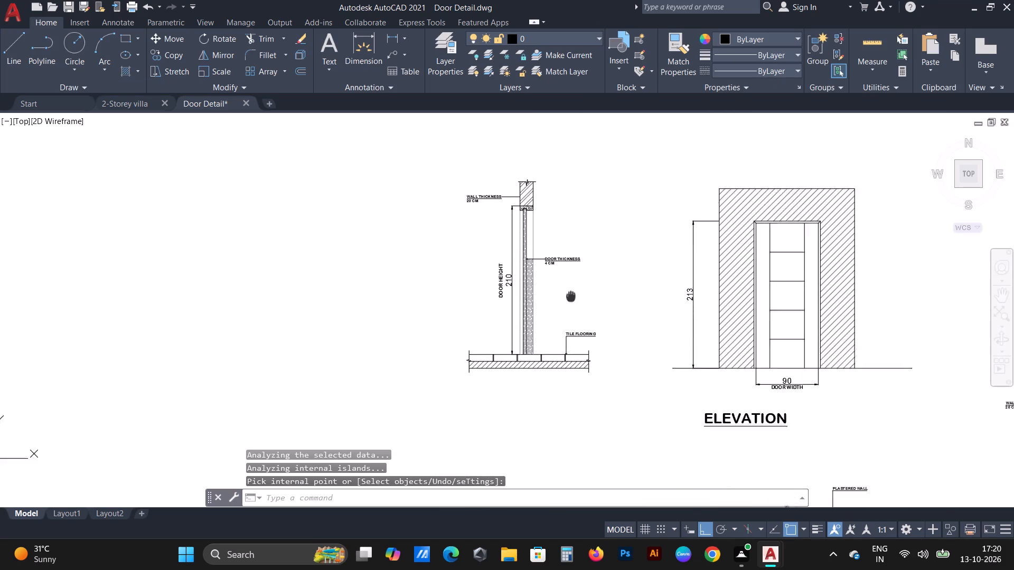
middle_click_drag(567, 284, 560, 261)
scroll(512, 232, "up", 3)
left_click(517, 230)
scroll(517, 230, "down", 2)
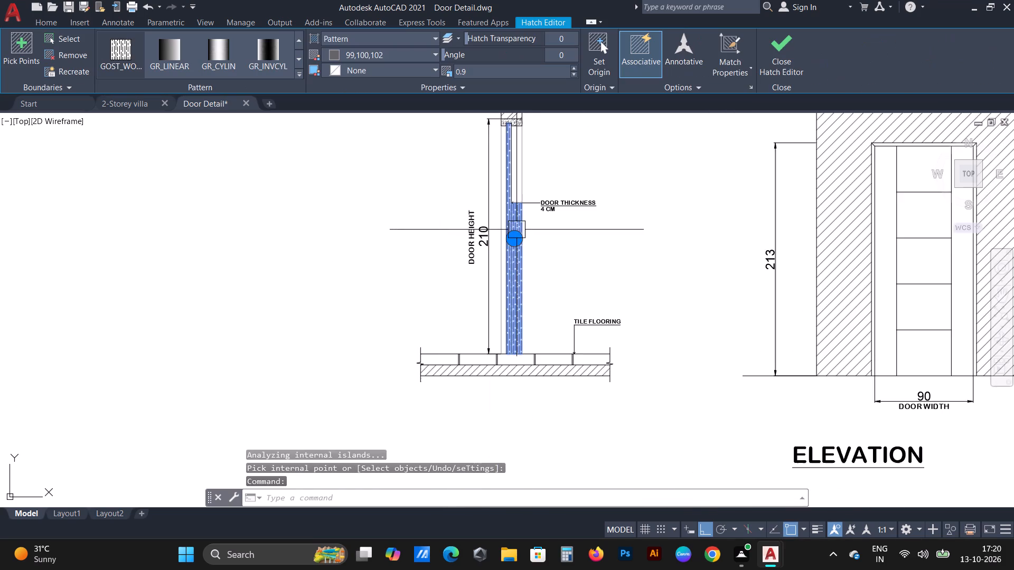
scroll(503, 294, "up", 2)
middle_click_drag(514, 387, 503, 308)
scroll(503, 308, "up", 2)
scroll(490, 414, "up", 2)
scroll(391, 442, "up", 1)
scroll(381, 432, "down", 2)
scroll(506, 349, "down", 1)
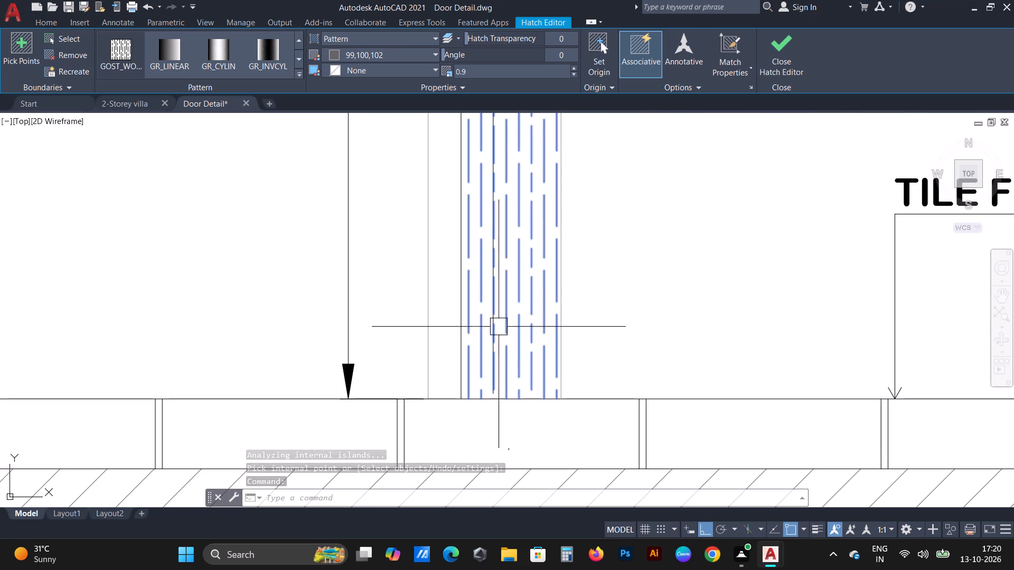
scroll(483, 394, "up", 4)
left_click(513, 385)
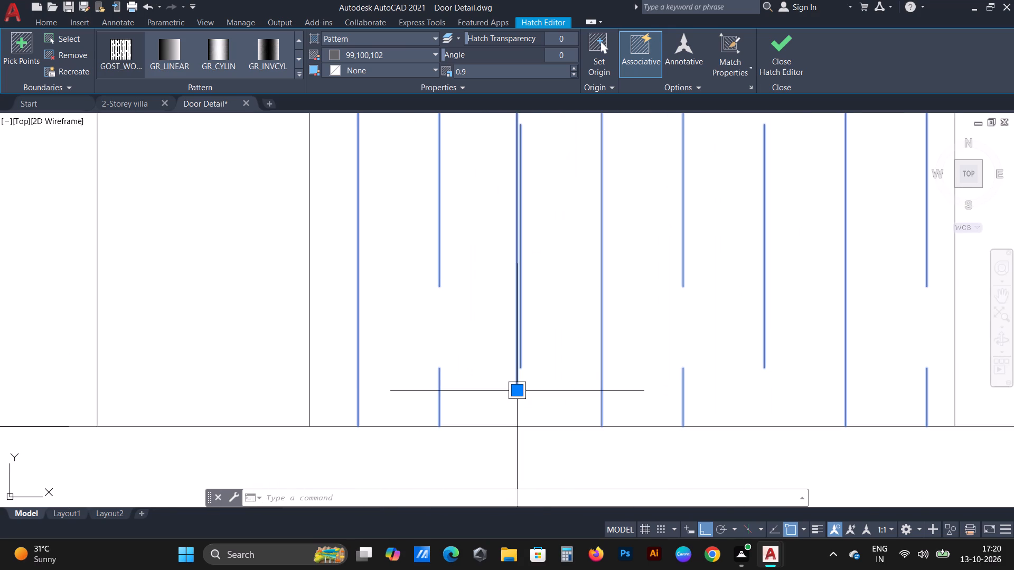
left_click_drag(517, 389, 517, 397)
left_click(517, 430)
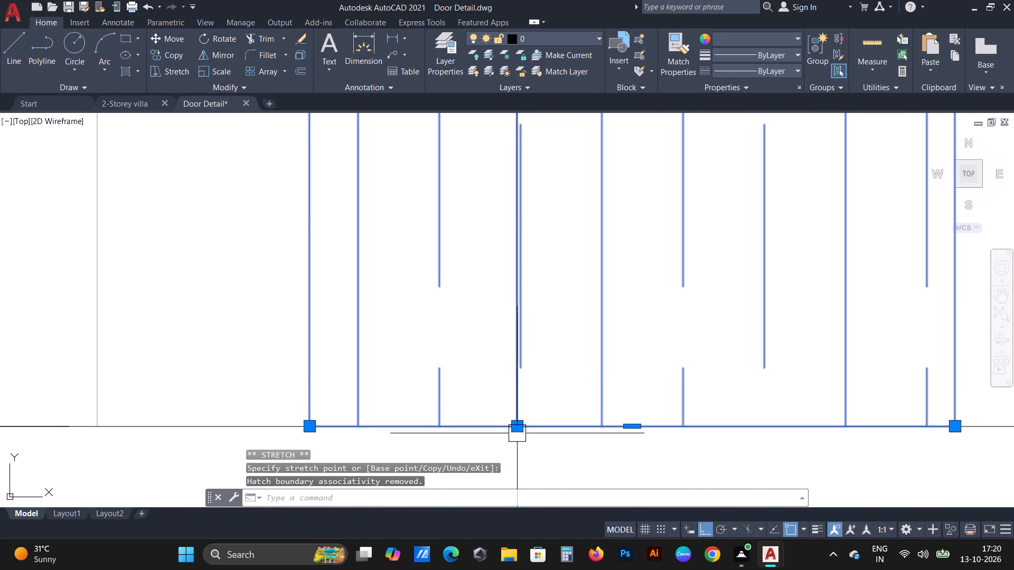
scroll(514, 433, "down", 1)
key("Escape")
Delete the wood hatch that spills beyond the door leaf in the section.
left_click_drag(647, 344, 632, 333)
left_click_drag(594, 295, 588, 290)
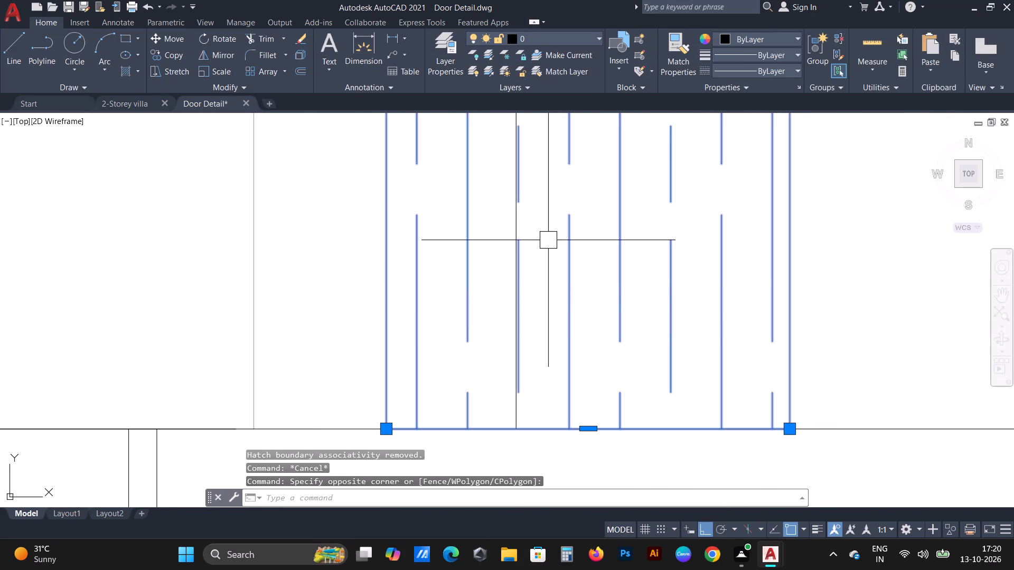
key("Delete")
Hatch the door leaf in the section again with the GOST wood pattern at scale 0.9.
scroll(528, 268, "down", 6)
middle_click_drag(502, 236, 536, 438)
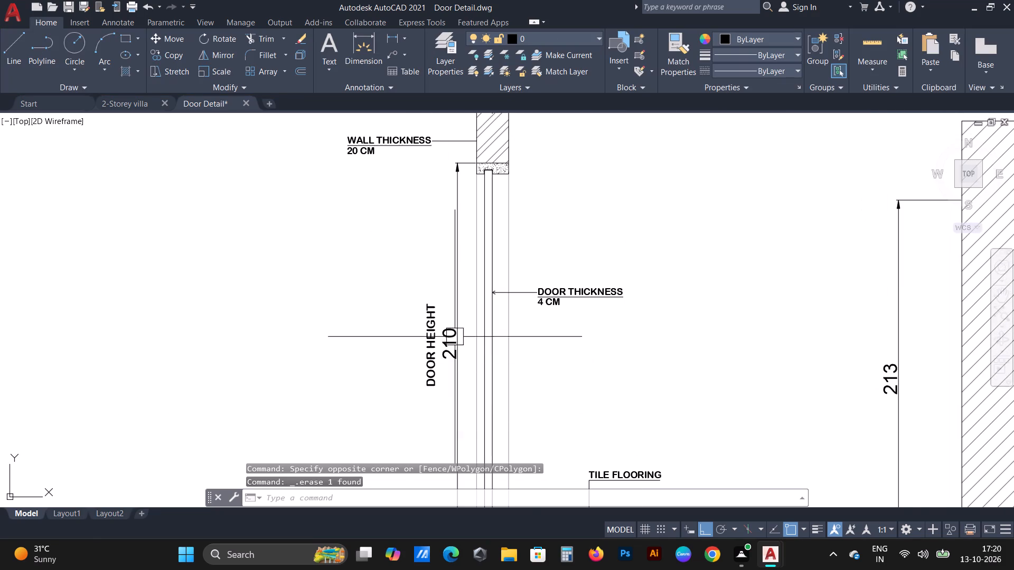
scroll(462, 184, "up", 2)
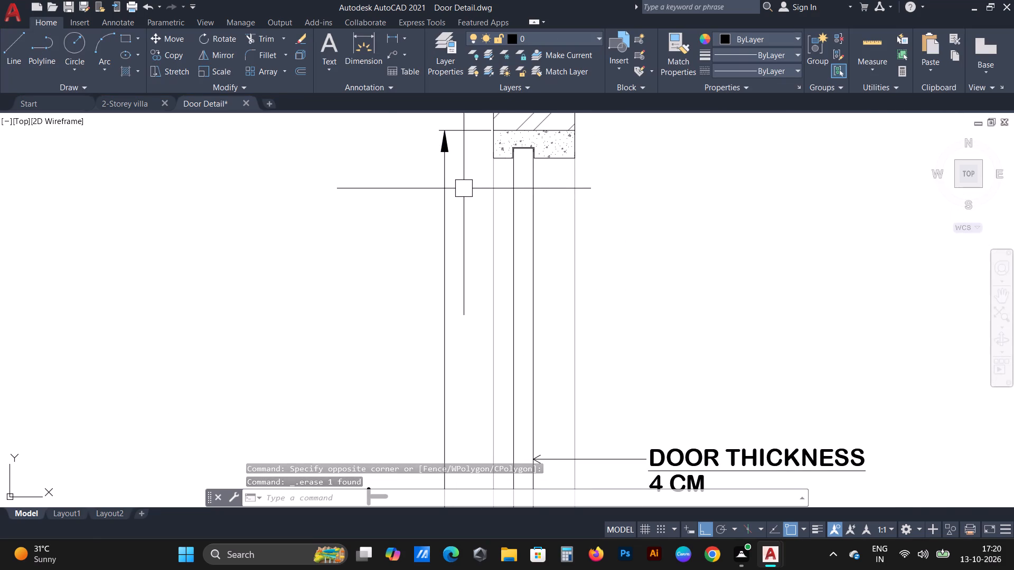
type("H")
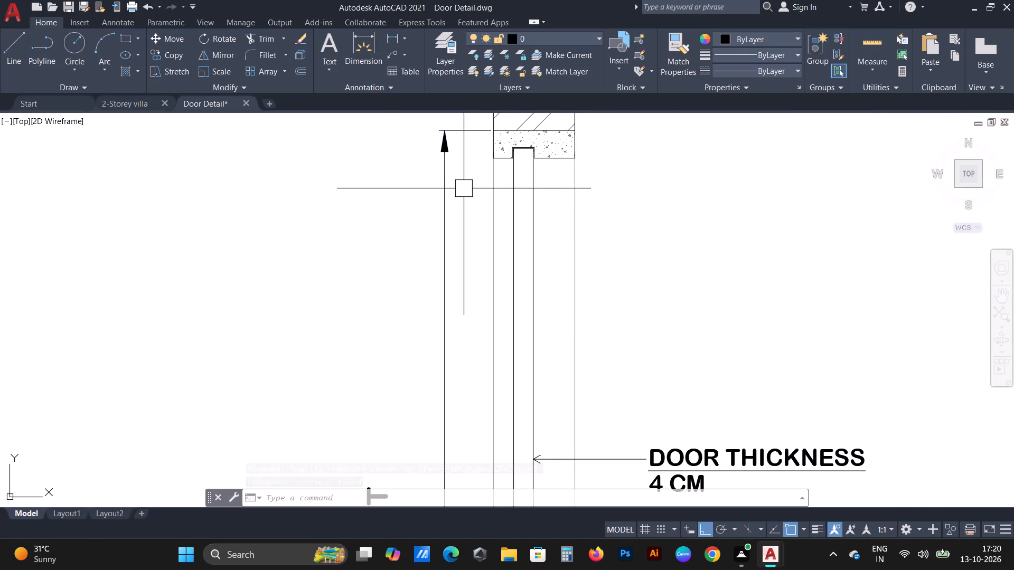
key("space")
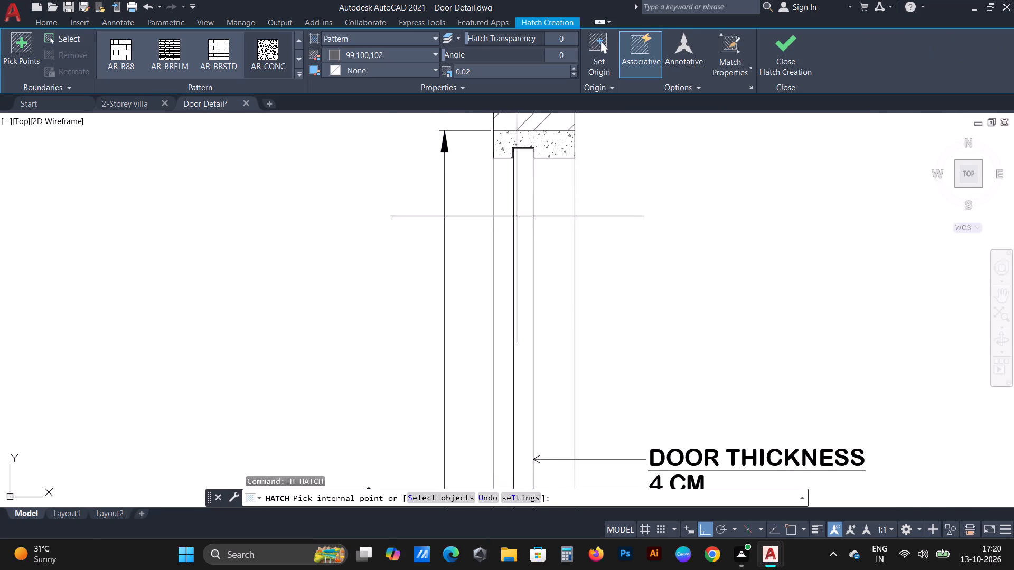
left_click(302, 73)
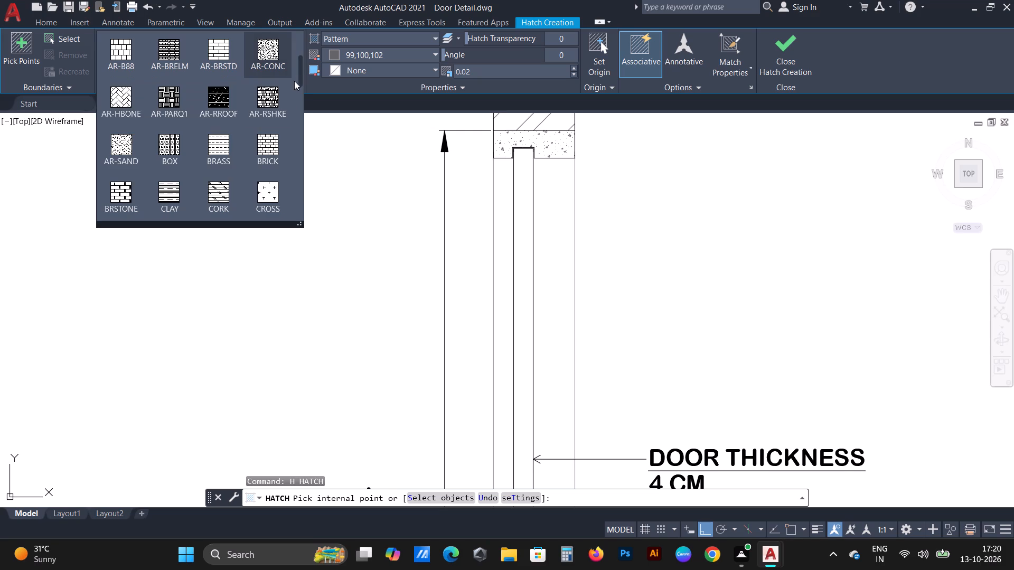
scroll(237, 110, "down", 4)
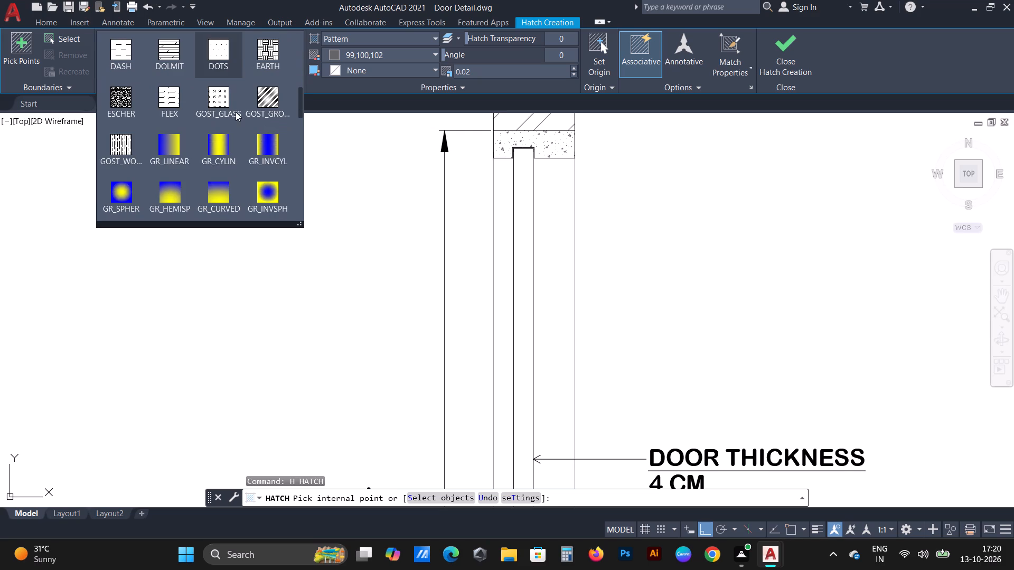
left_click_drag(115, 140, 117, 146)
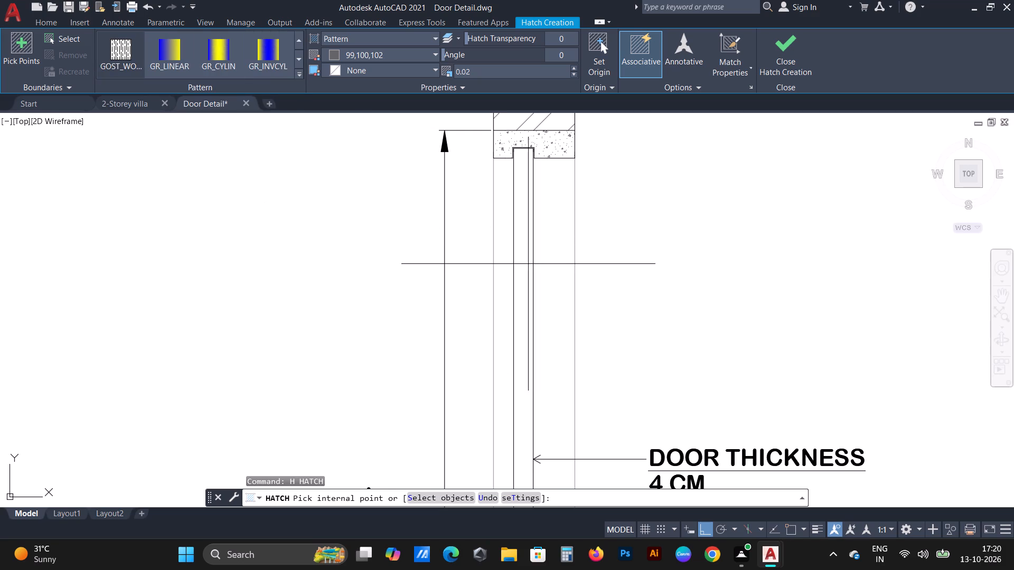
left_click(521, 264)
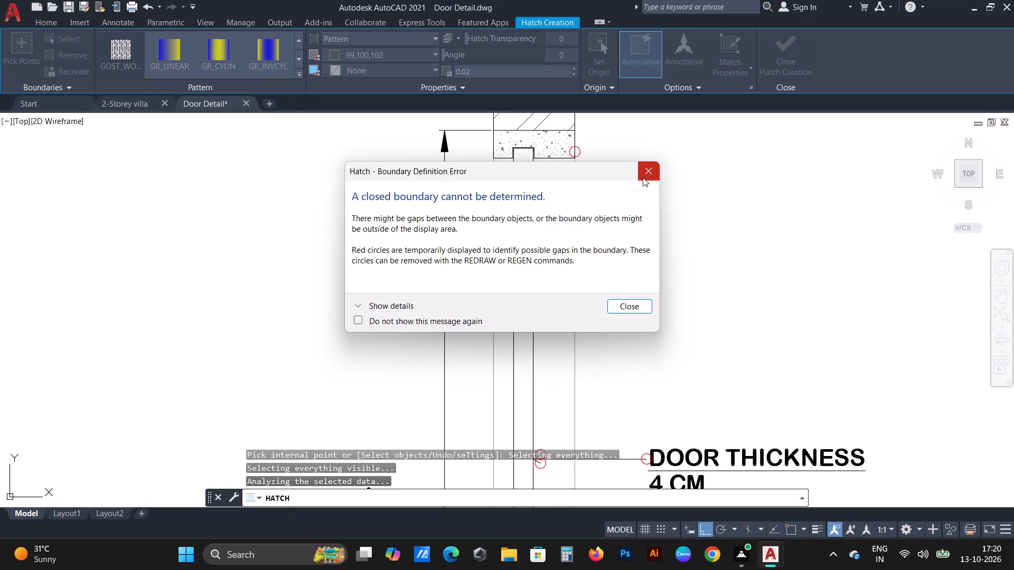
left_click(643, 177)
scroll(524, 239, "down", 1)
left_click(527, 258)
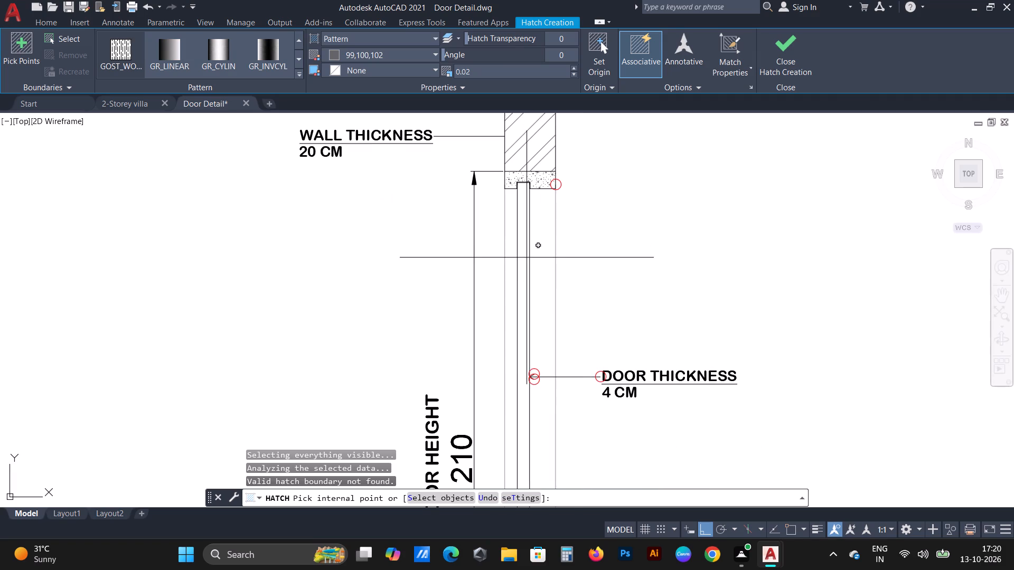
left_click(501, 76)
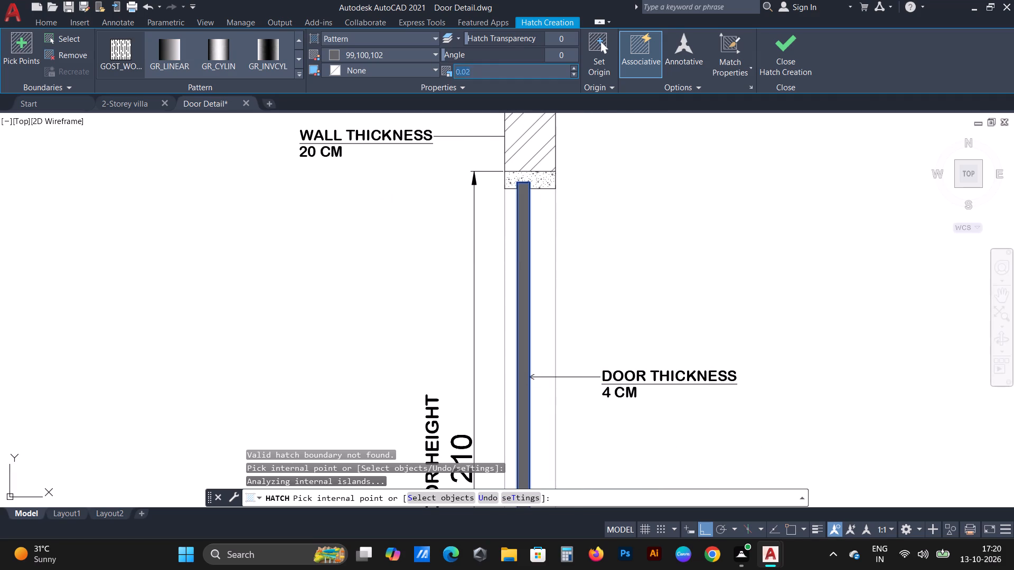
left_click(510, 73)
key("BackSpace")
key("BackSpace")
key("9")
key("Return")
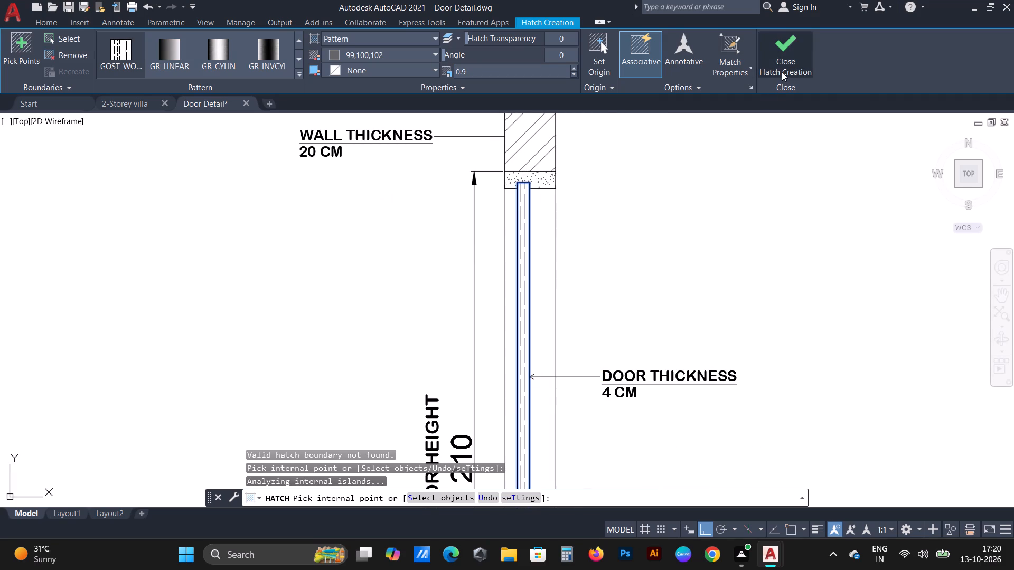
left_click(782, 72)
Hatch the first floor tile at one end of the second section with AR-CONC at scale 0.02.
scroll(593, 244, "down", 3)
scroll(548, 303, "down", 1)
middle_click_drag(567, 349, 562, 268)
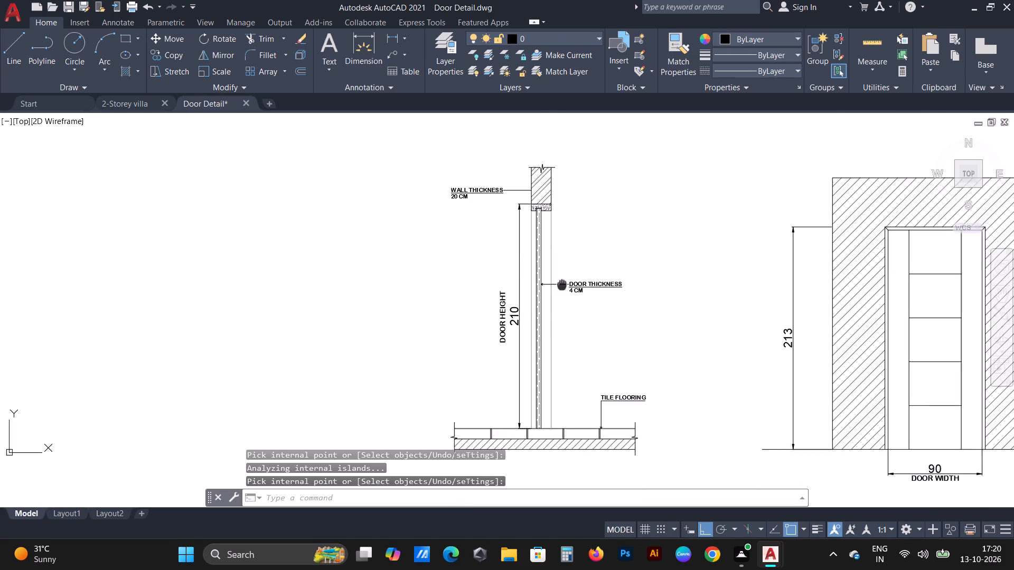
middle_click_drag(562, 268, 557, 235)
scroll(526, 408, "up", 1)
scroll(490, 386, "down", 2)
scroll(468, 378, "up", 2)
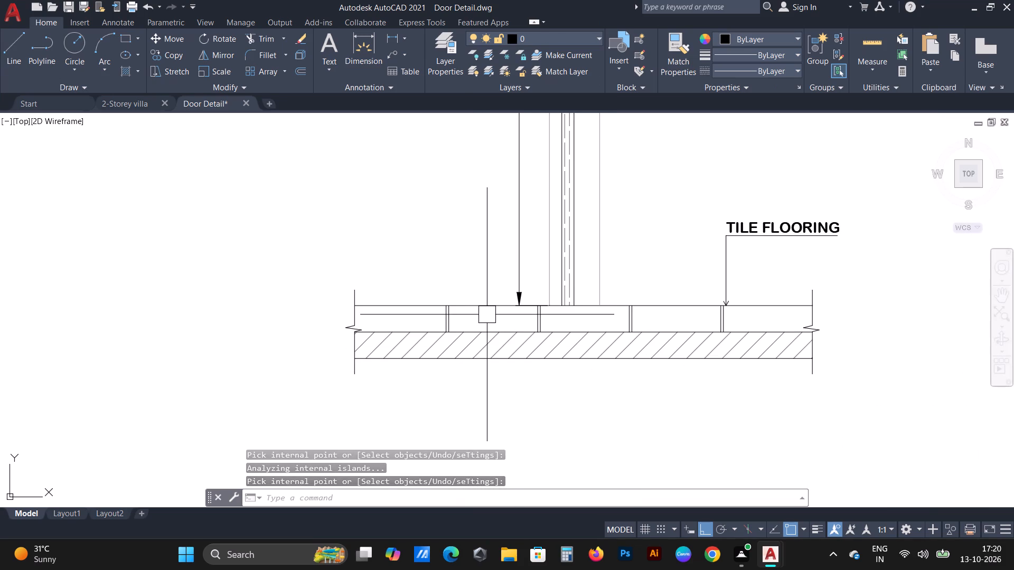
type("H")
key("space")
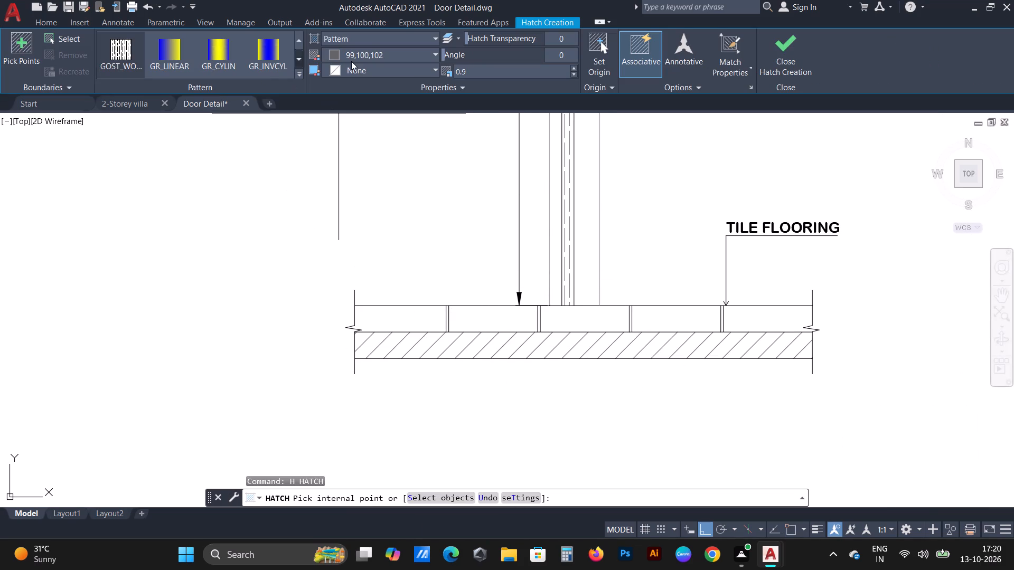
left_click(299, 76)
scroll(297, 75, "up", 3)
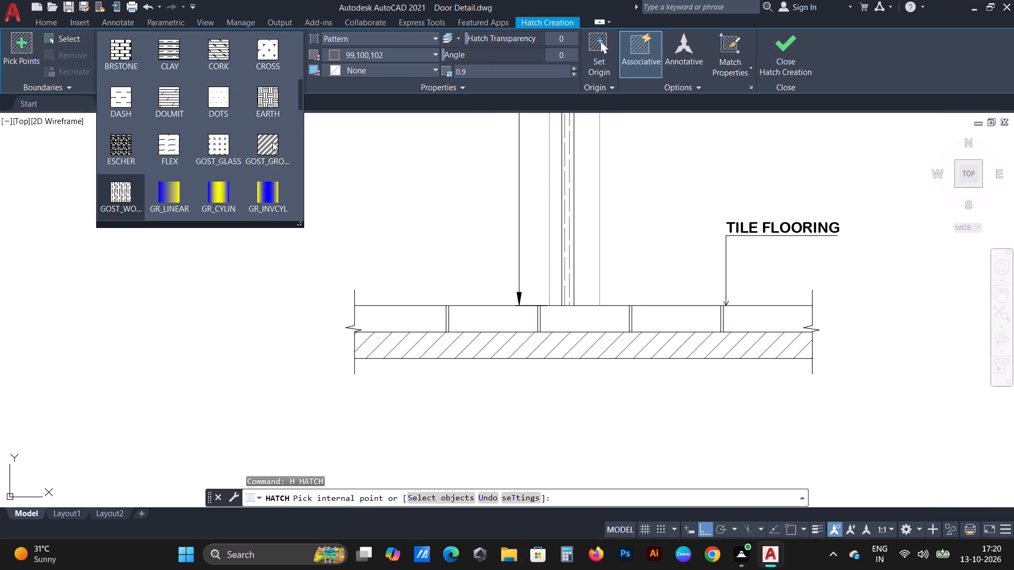
scroll(273, 142, "up", 1)
scroll(267, 99, "up", 3)
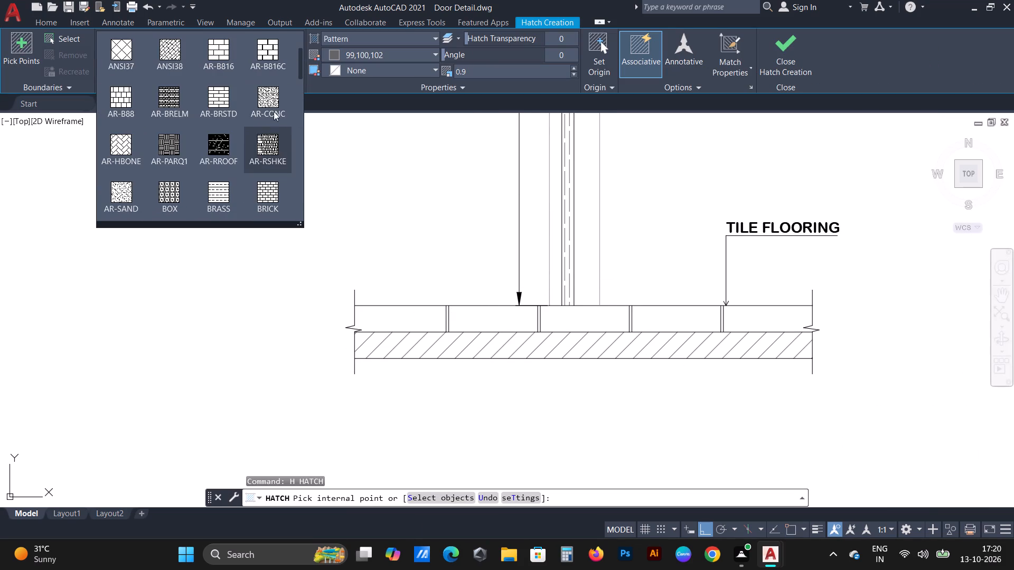
left_click(278, 105)
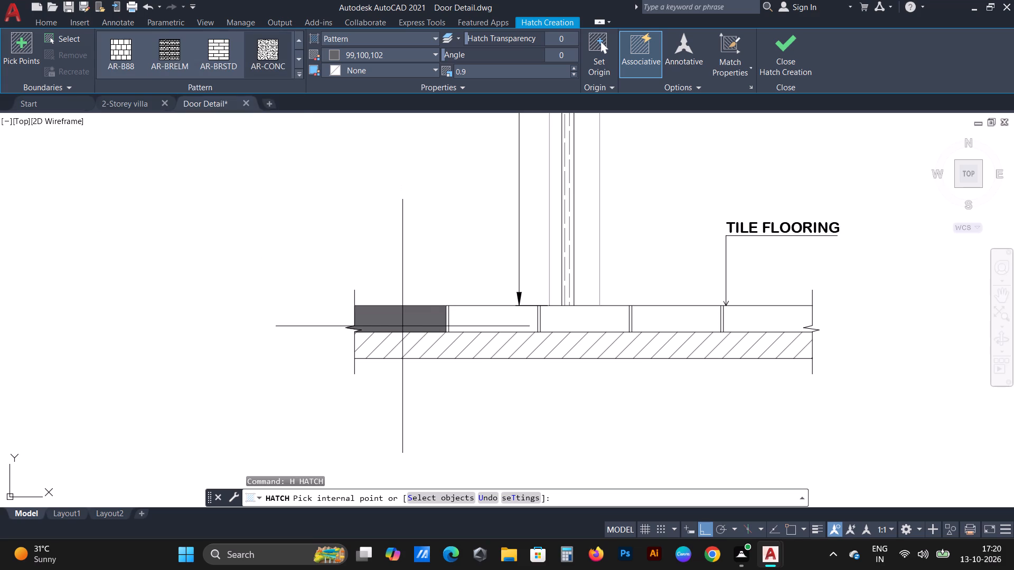
left_click(403, 329)
left_click(480, 74)
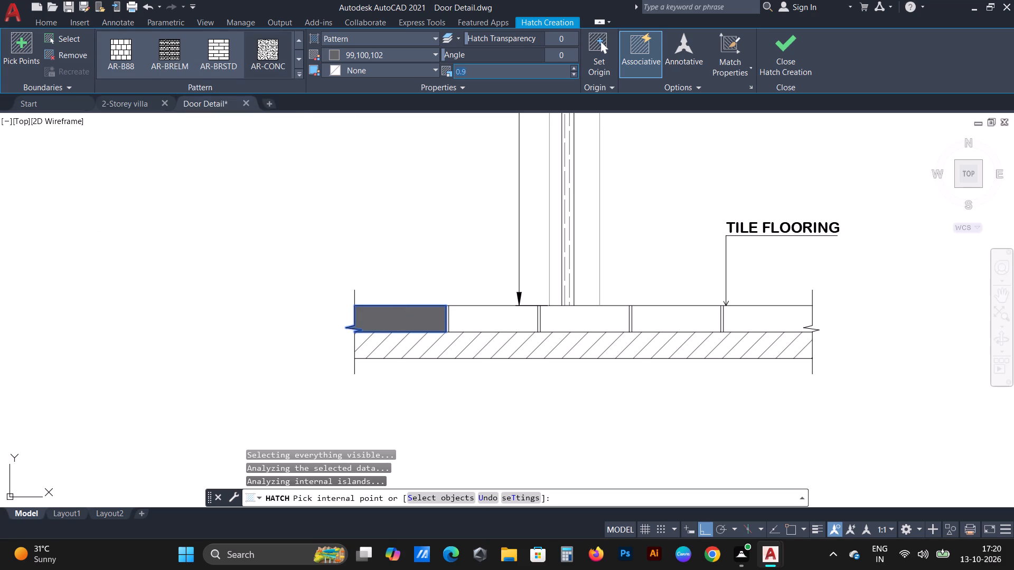
left_click(491, 73)
key("BackSpace")
type("02")
key("Return")
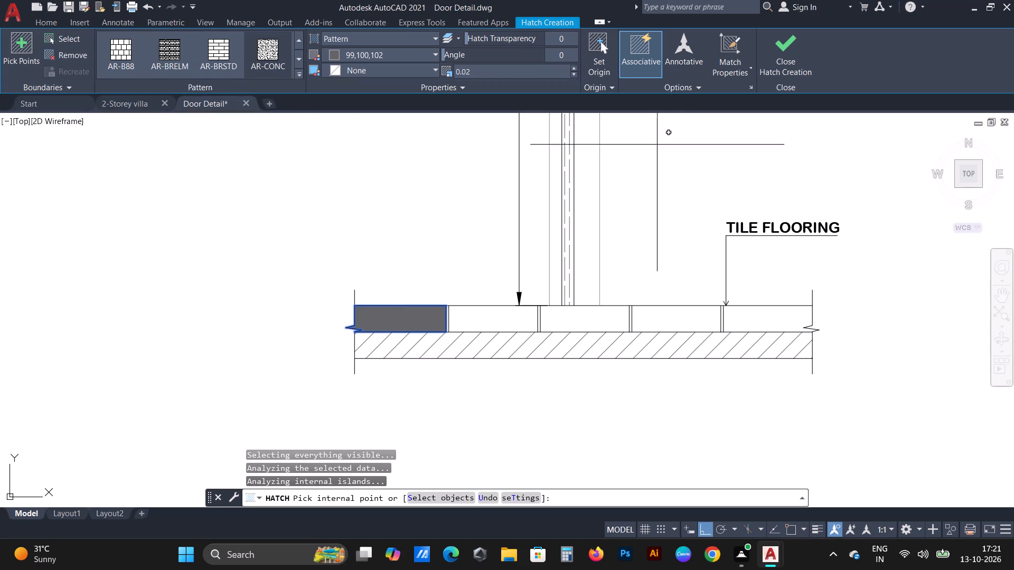
Add the remaining four floor tiles of the section to the same AR-CONC hatch.
left_click(498, 317)
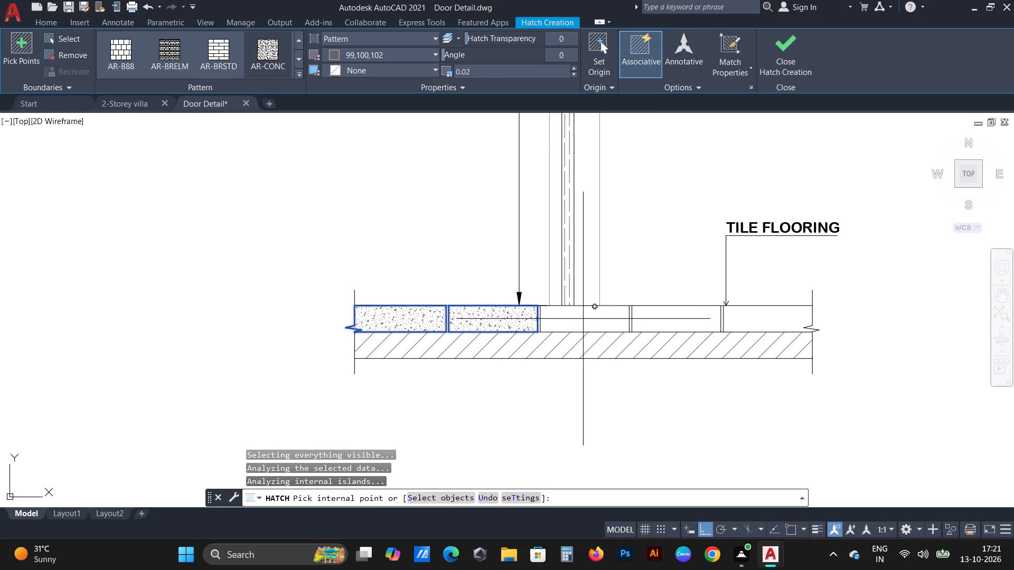
left_click(580, 320)
left_click(693, 317)
left_click(756, 303)
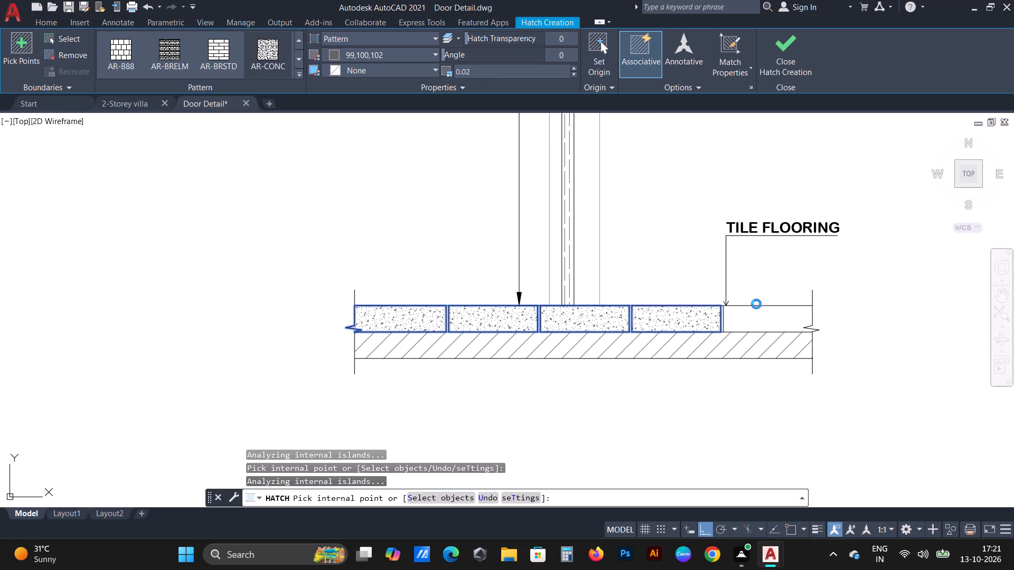
left_click(647, 172)
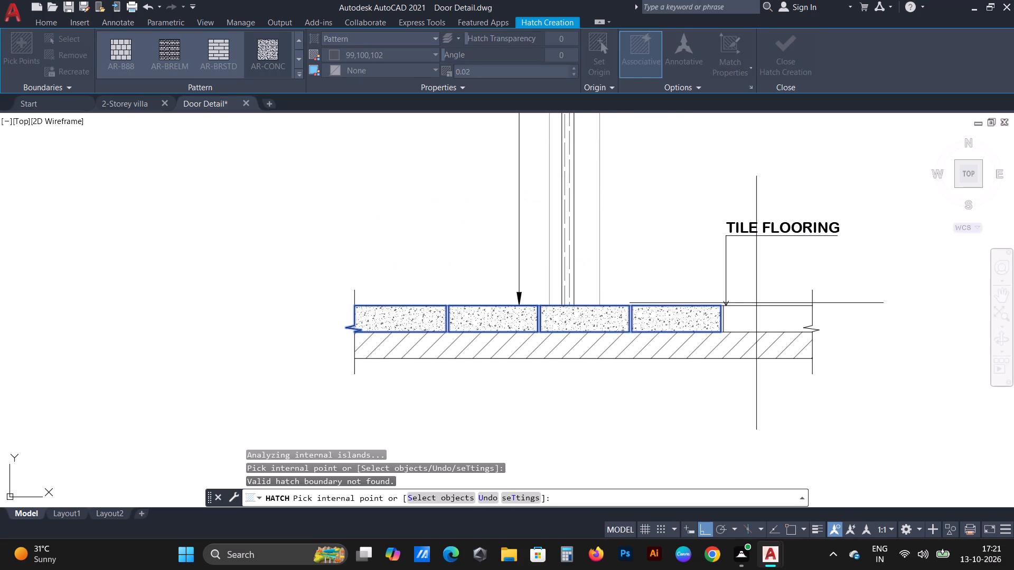
left_click(753, 332)
left_click(608, 205)
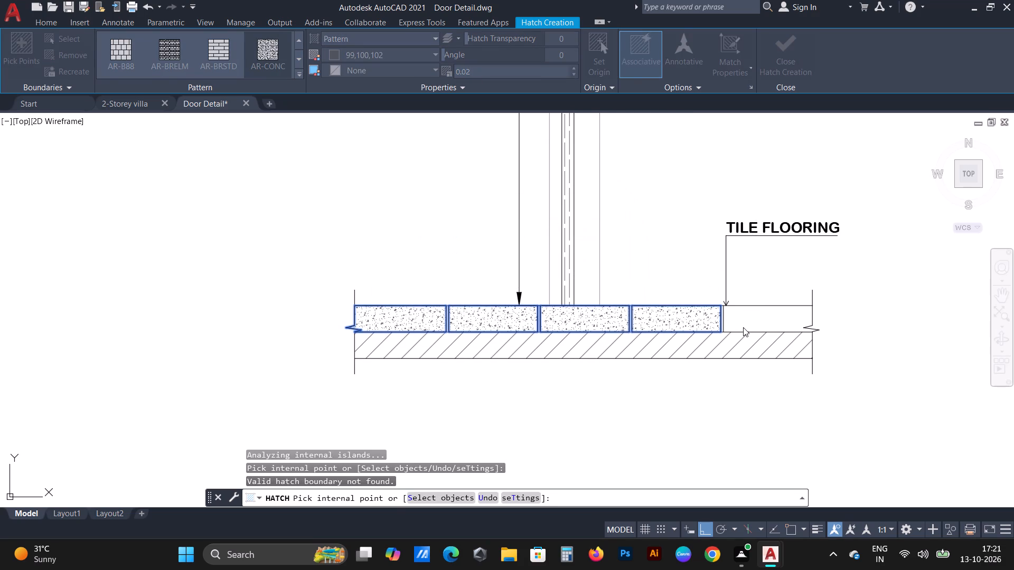
left_click(750, 319)
left_click(792, 36)
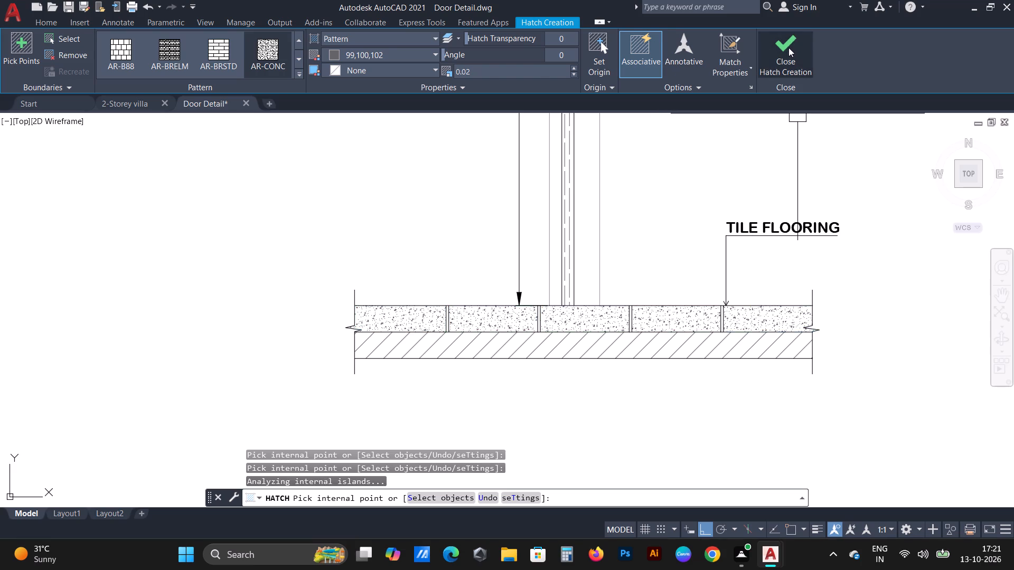
Copy the SECTION AA' title and paste it just below the floor of the second section.
scroll(739, 268, "down", 3)
scroll(632, 315, "down", 2)
scroll(691, 324, "up", 2)
middle_click_drag(691, 322, 380, 277)
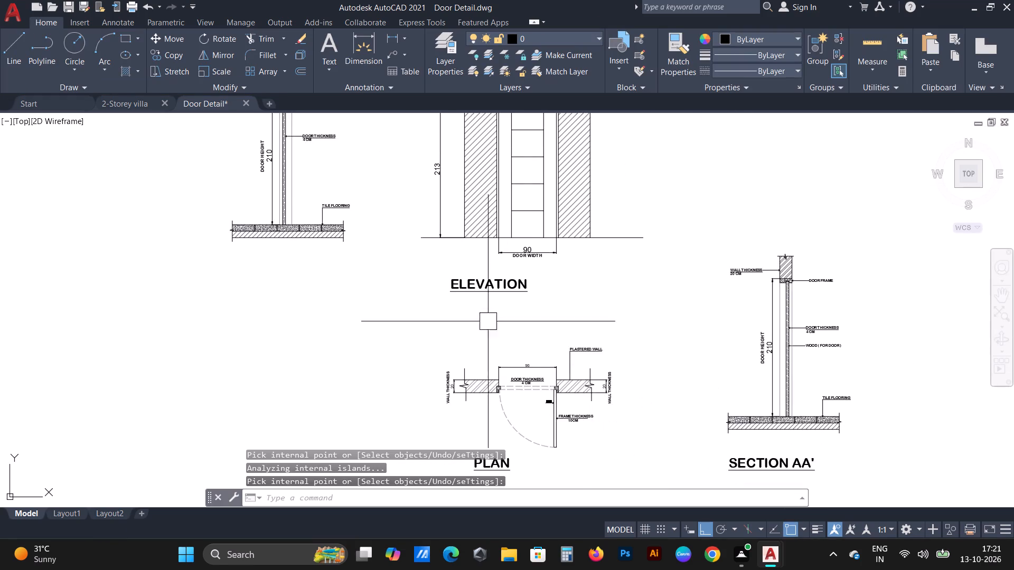
middle_click_drag(531, 351, 492, 196)
left_click(736, 344)
left_click(699, 297)
key("ctrl+c")
scroll(704, 354, "down", 3)
scroll(581, 316, "up", 4)
key("ctrl+v")
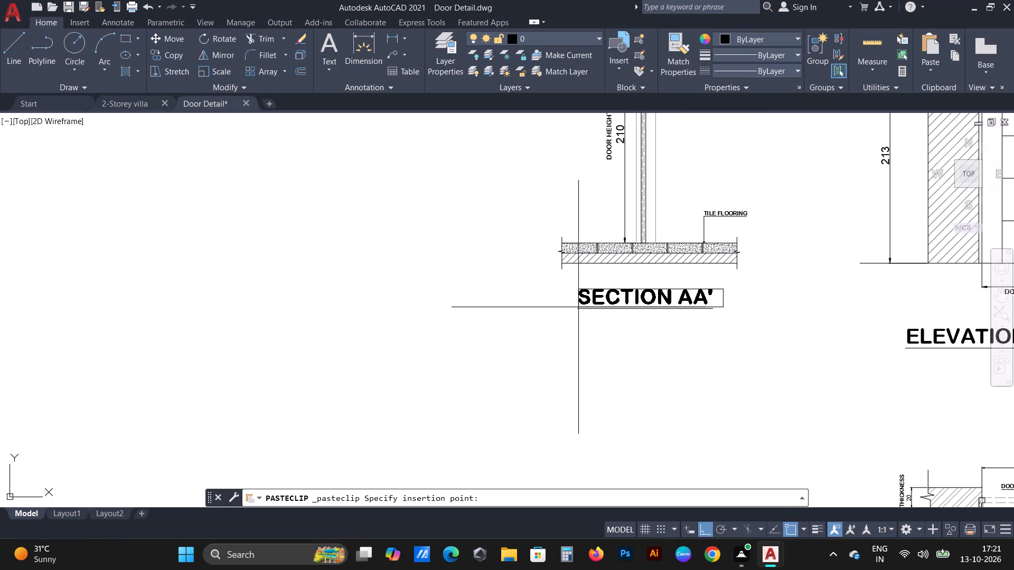
left_click(561, 312)
Change the pasted title under the second section to read SECTION BB'.
double_click(589, 303)
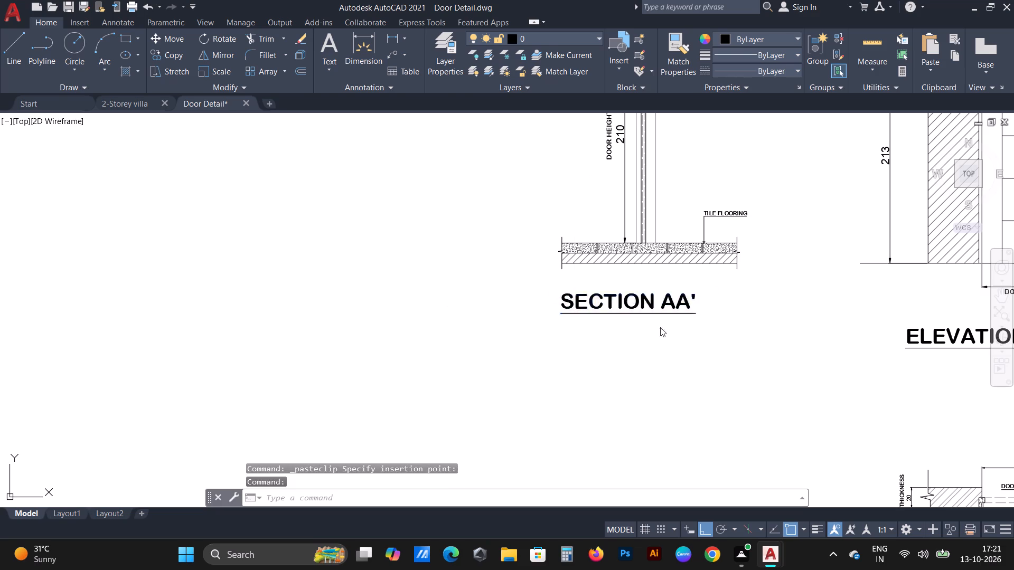
left_click(685, 301)
key("BackSpace")
key("BackSpace")
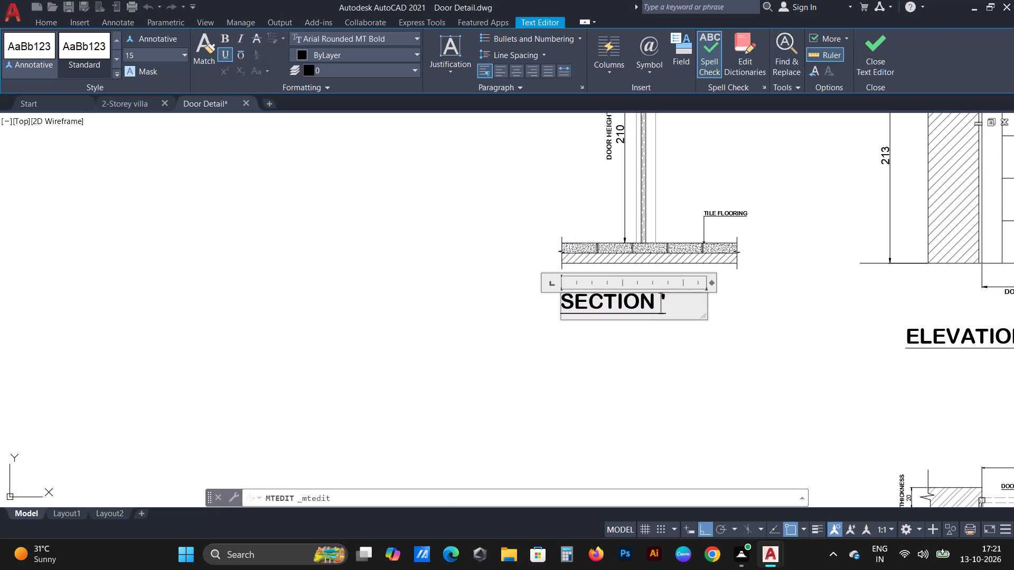
type("BB")
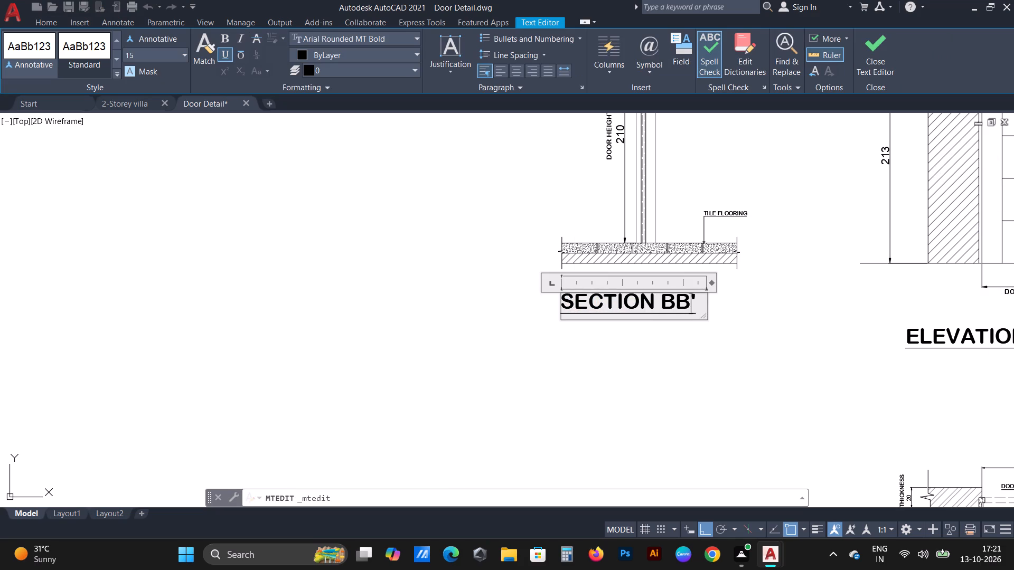
left_click(880, 61)
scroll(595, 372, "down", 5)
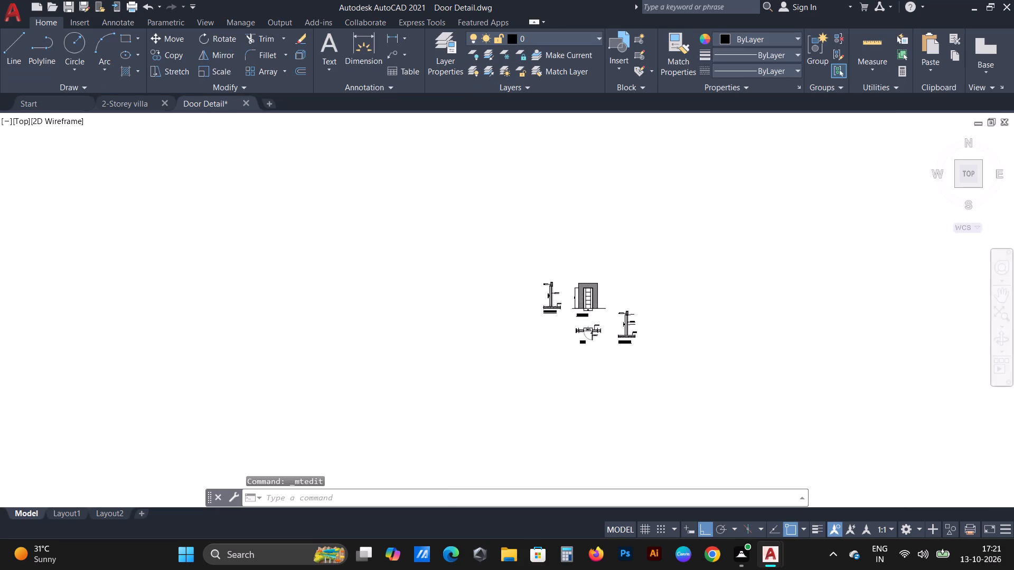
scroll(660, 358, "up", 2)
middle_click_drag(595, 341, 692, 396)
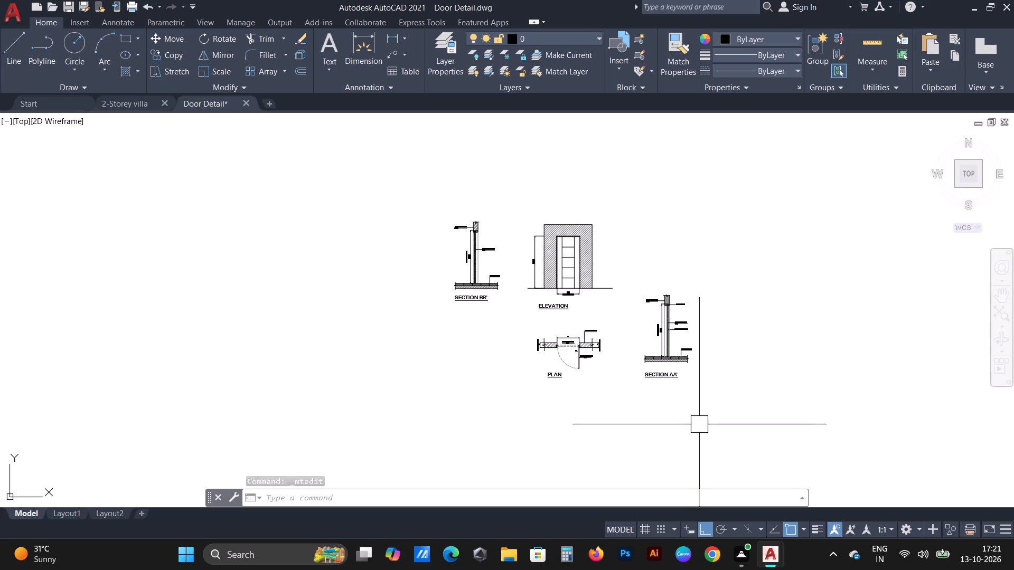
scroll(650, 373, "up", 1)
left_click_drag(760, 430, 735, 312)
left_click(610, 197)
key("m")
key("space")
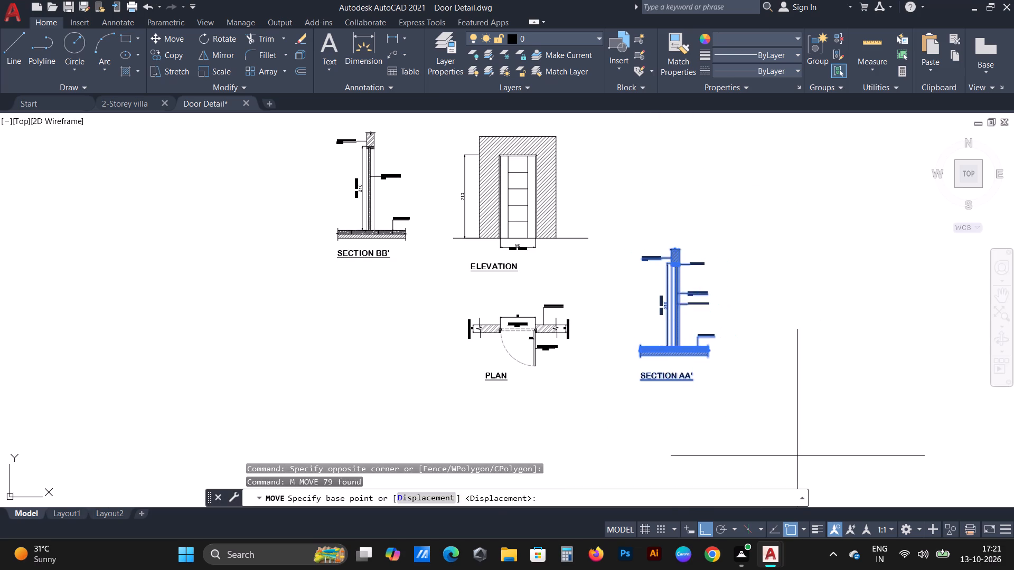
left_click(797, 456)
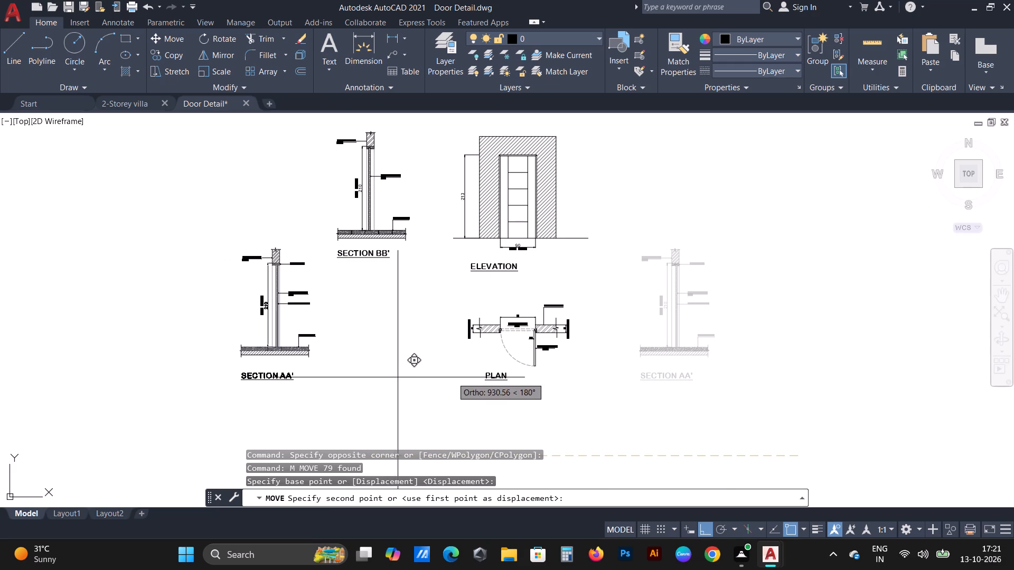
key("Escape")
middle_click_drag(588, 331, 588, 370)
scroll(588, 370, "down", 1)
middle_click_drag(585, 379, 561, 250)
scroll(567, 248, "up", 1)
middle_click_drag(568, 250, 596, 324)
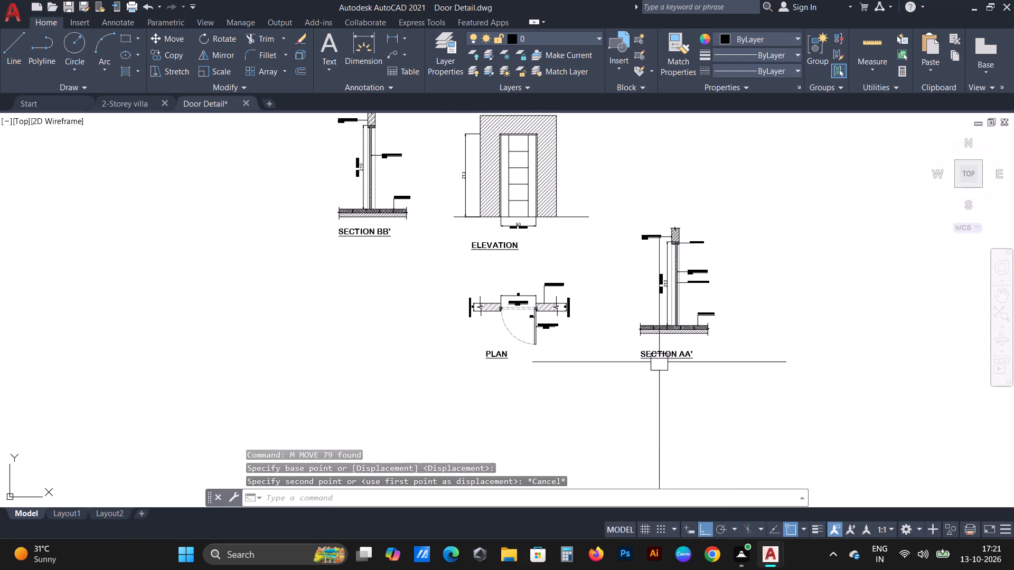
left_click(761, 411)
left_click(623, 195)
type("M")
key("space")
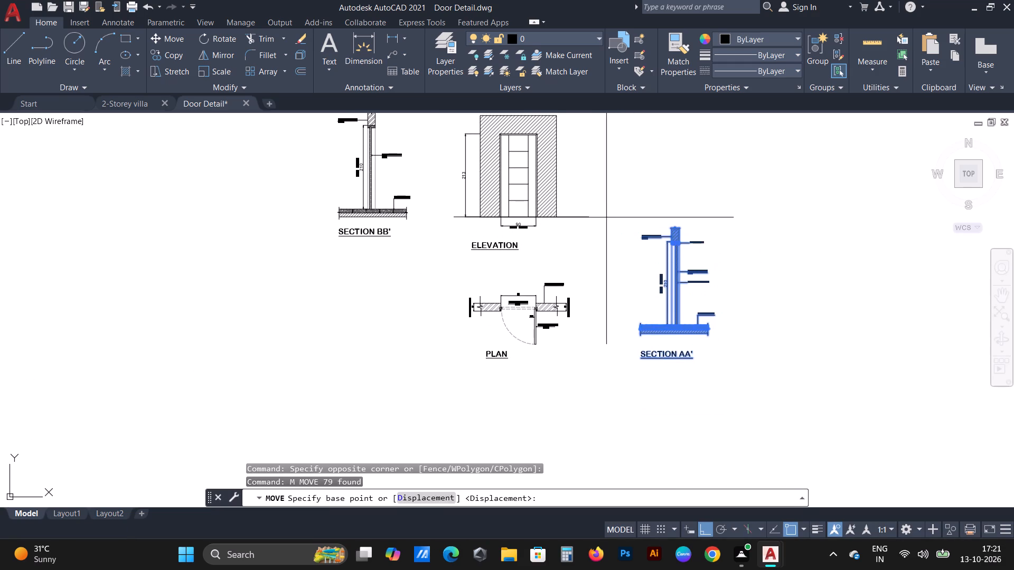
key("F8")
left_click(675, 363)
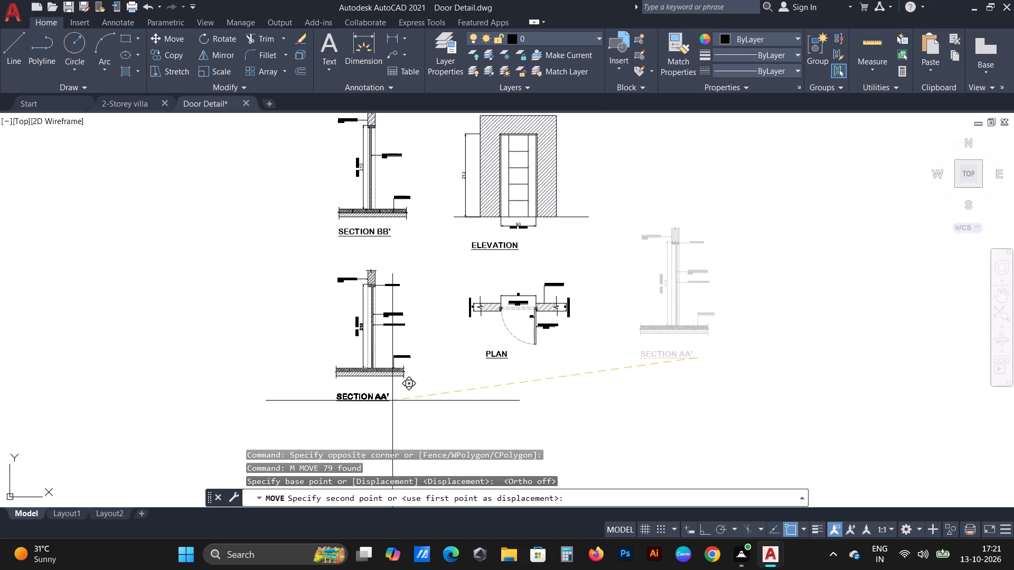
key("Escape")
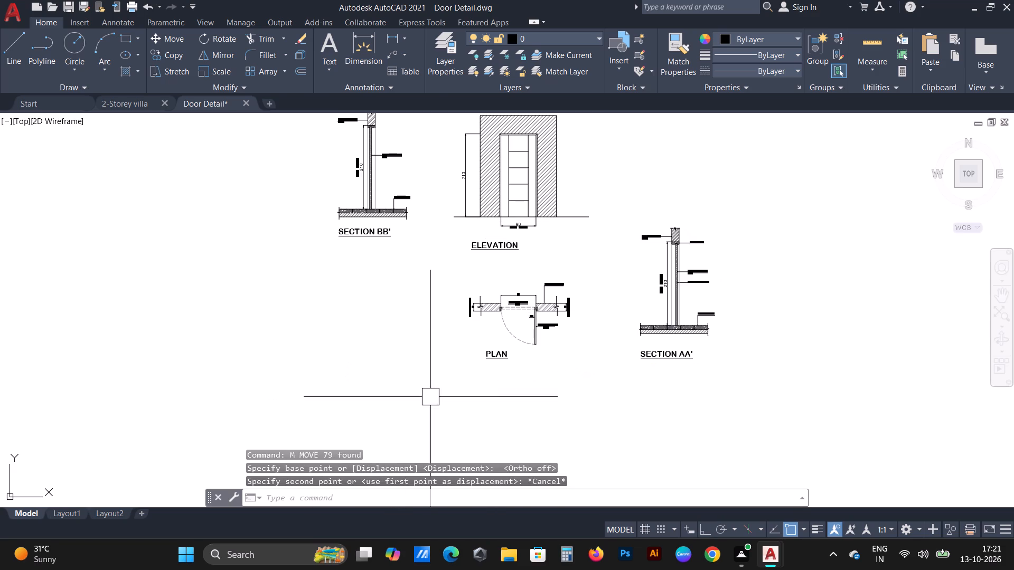
Draw a rectangular border enclosing both sections, the elevation and the plan.
scroll(524, 374, "down", 1)
scroll(757, 301, "up", 1)
middle_click_drag(757, 301, 791, 311)
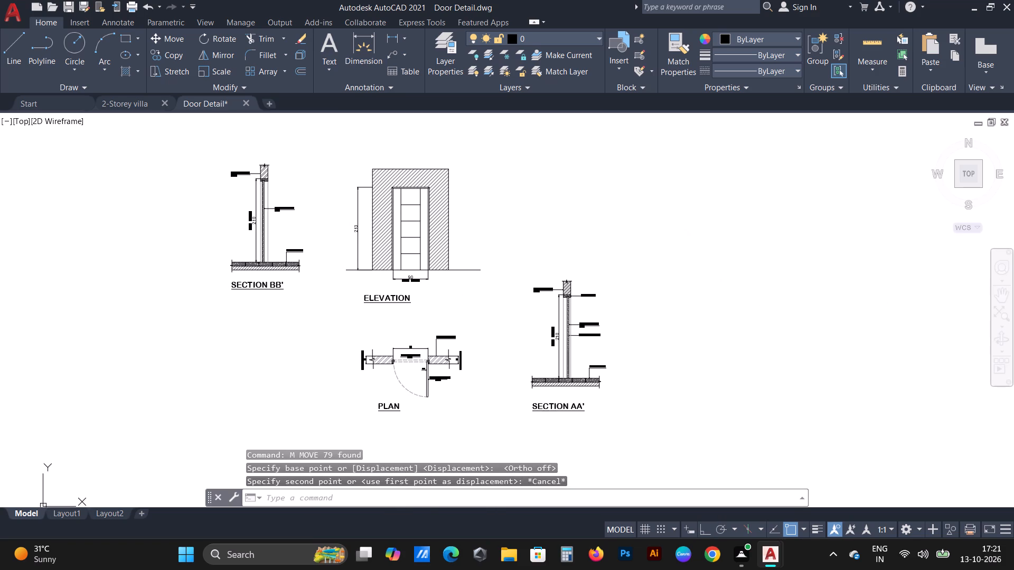
scroll(791, 311, "down", 1)
type("REC")
key("space")
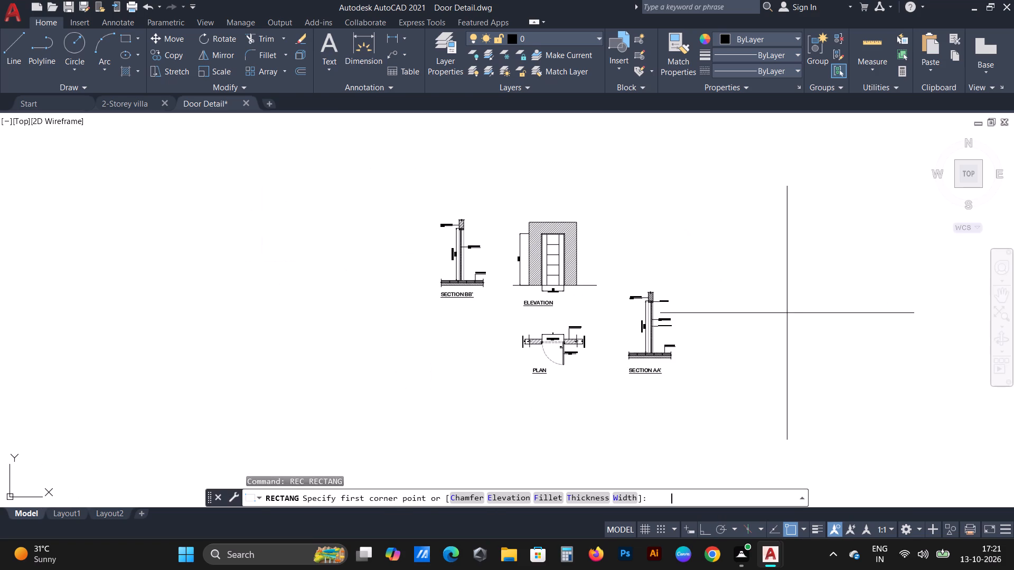
left_click_drag(380, 184, 397, 193)
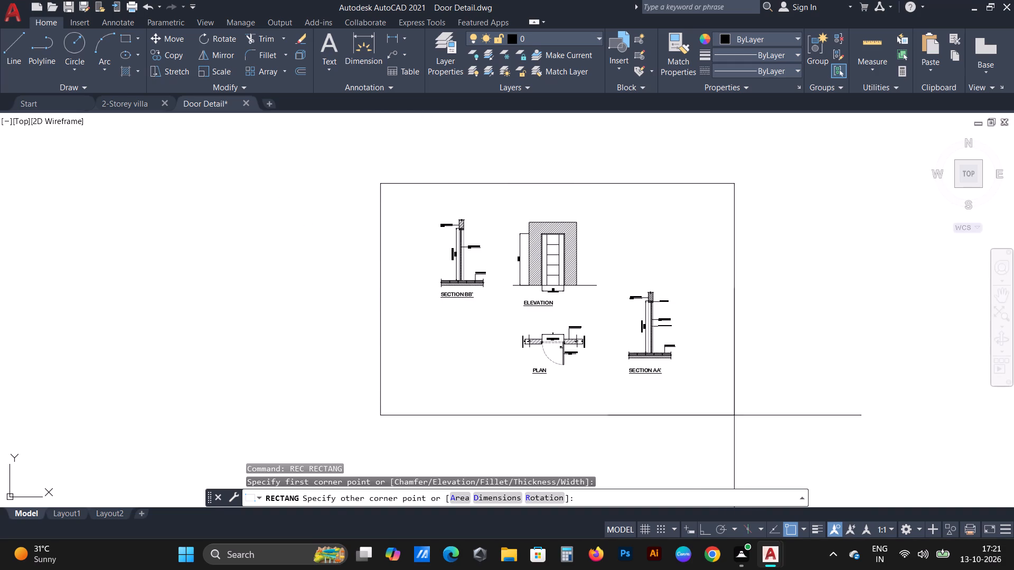
left_click(713, 411)
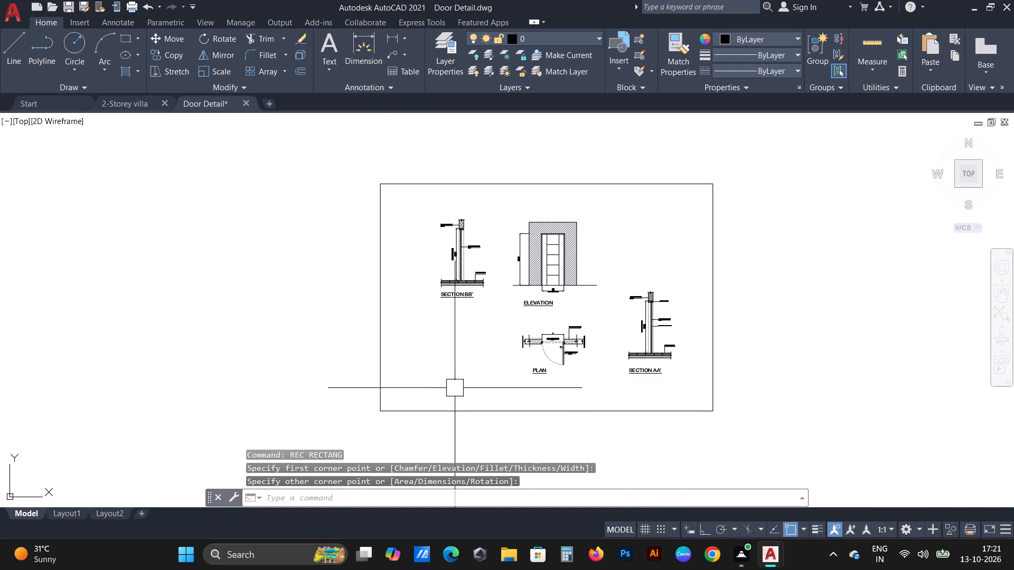
Tighten the sheet border around the views by stretching its left and bottom edges inward with Ortho on.
left_click(420, 360)
left_click(320, 360)
left_click(376, 295)
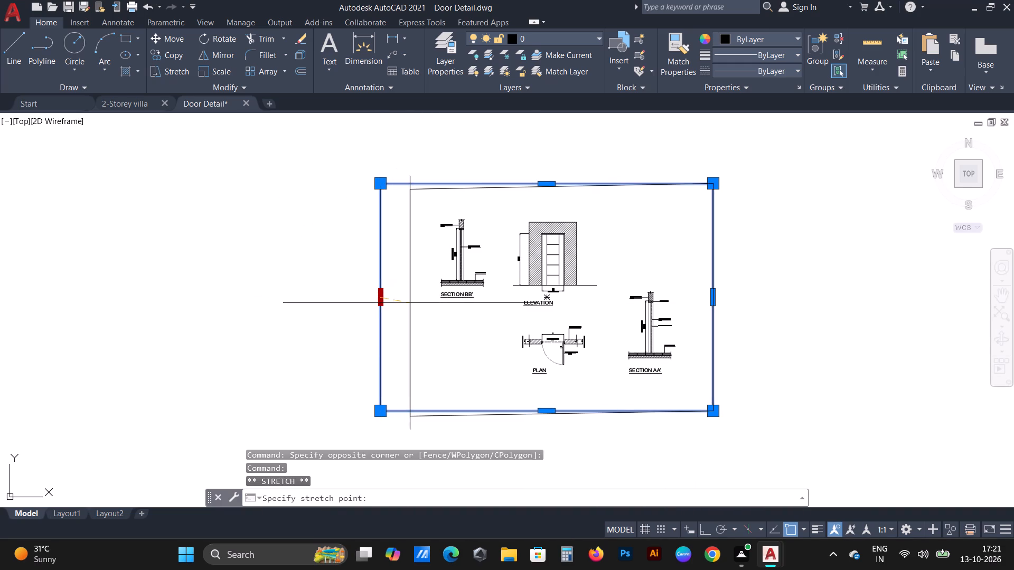
key("F8")
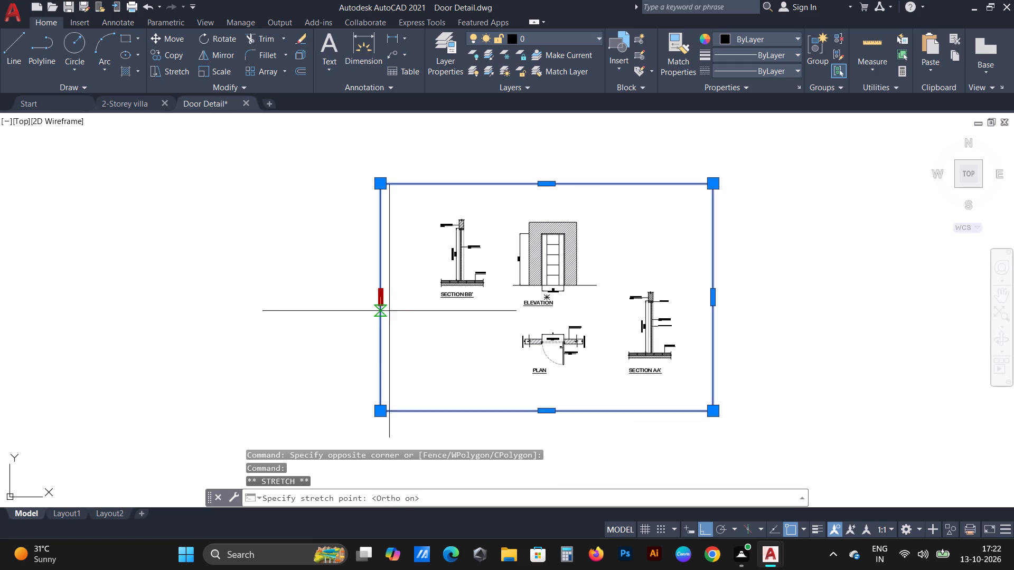
left_click(412, 316)
left_click(564, 415)
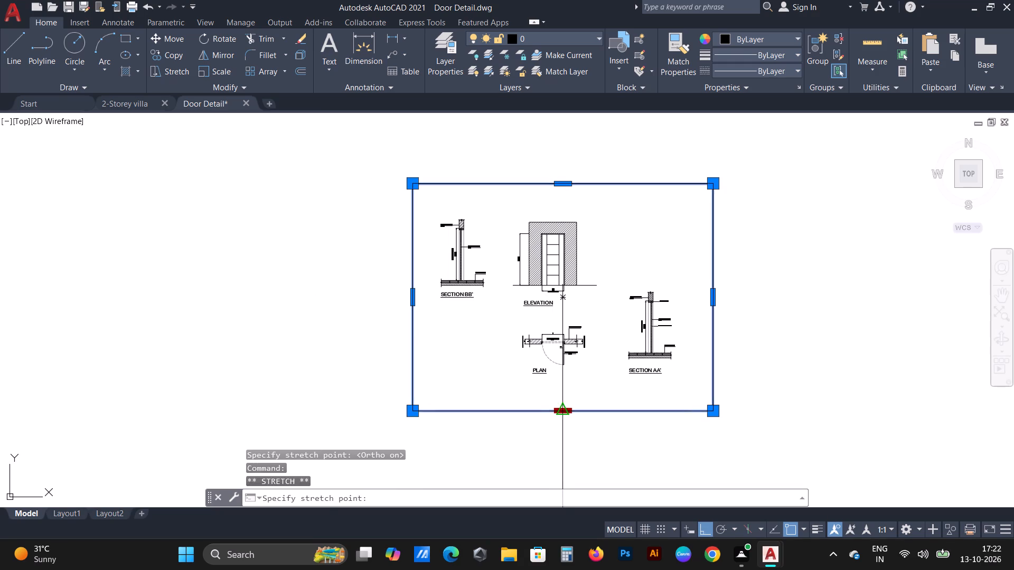
left_click(565, 398)
double_click(560, 186)
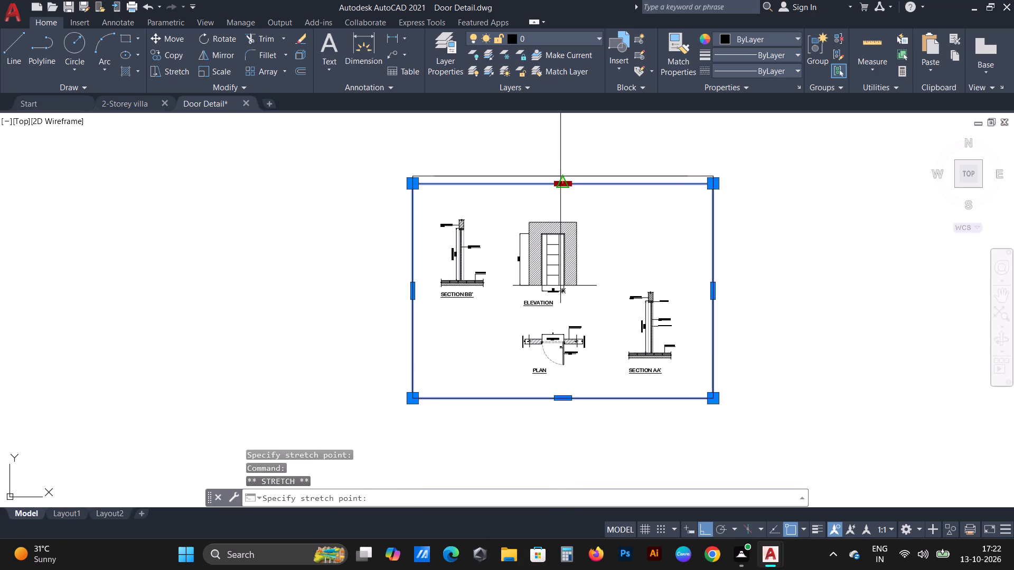
left_click(560, 176)
key("Escape")
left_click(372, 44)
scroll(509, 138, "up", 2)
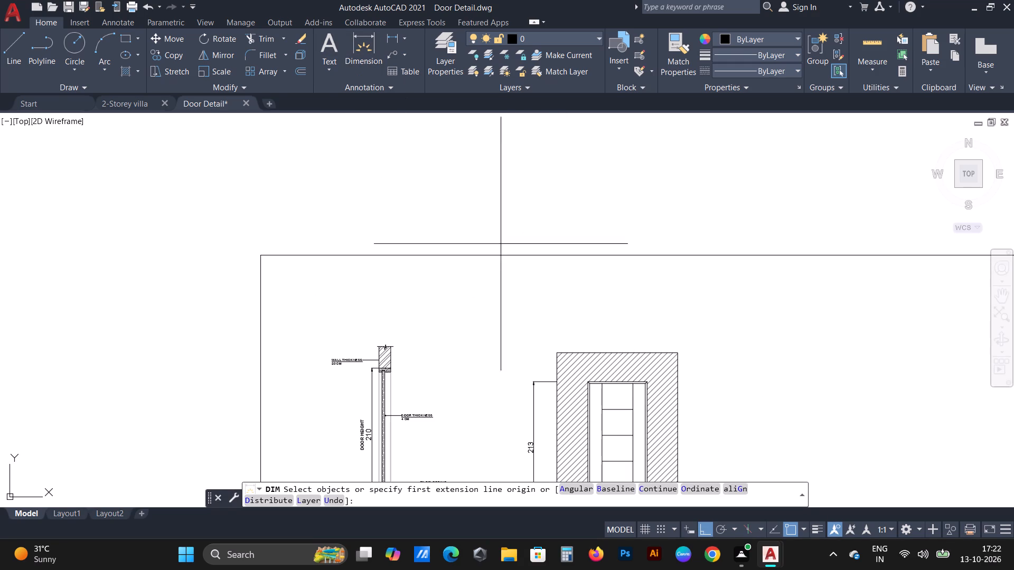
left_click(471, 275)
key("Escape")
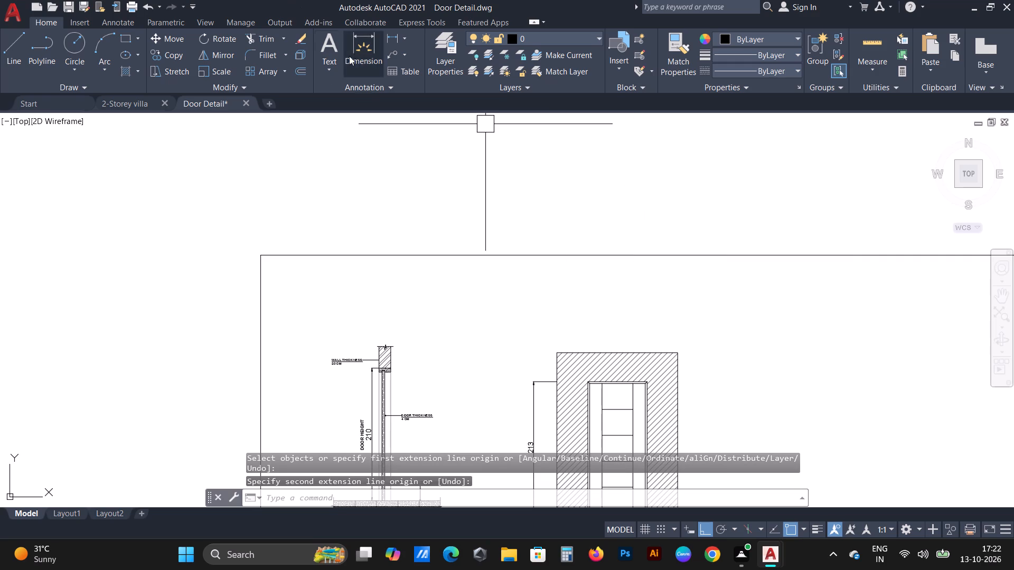
Add the multiline text title DOOR DETAILS in Arial Black inside the border's top edge, above the elevation.
left_click(327, 46)
left_click_drag(498, 272, 503, 281)
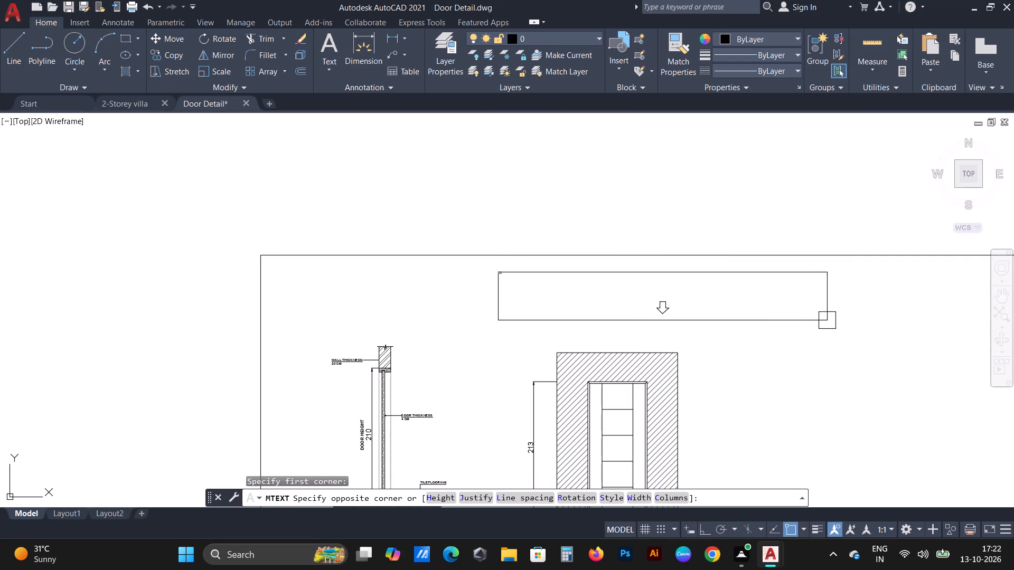
left_click(827, 320)
type("DOOR DETAILS")
left_click_drag(569, 272, 444, 275)
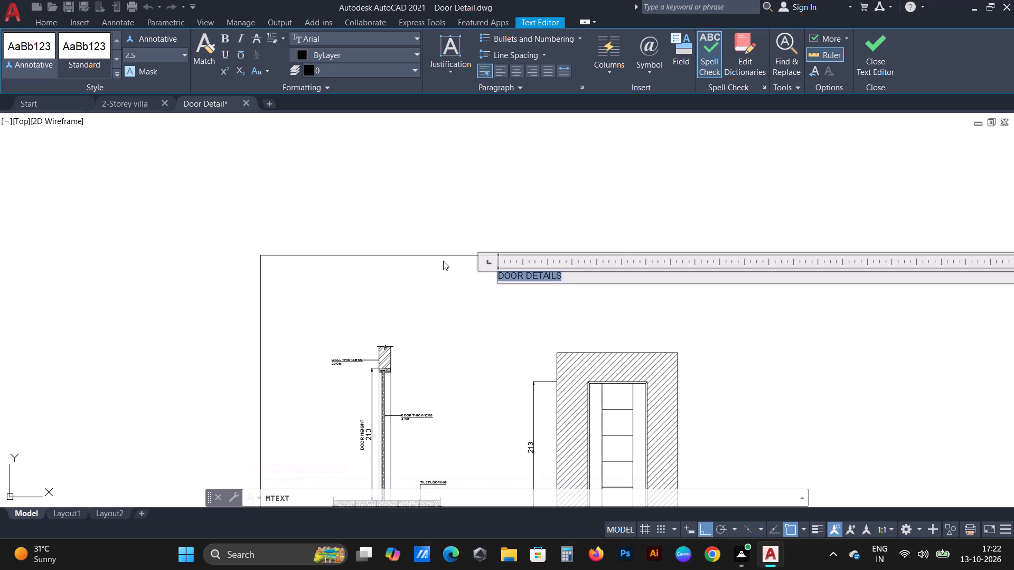
left_click(329, 34)
scroll(361, 164, "down", 1)
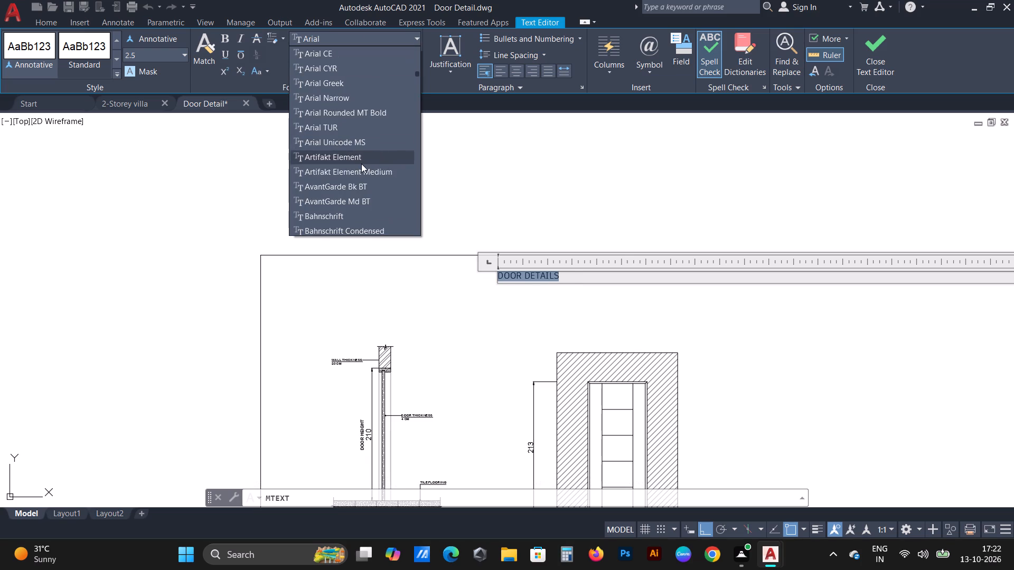
scroll(354, 177, "down", 1)
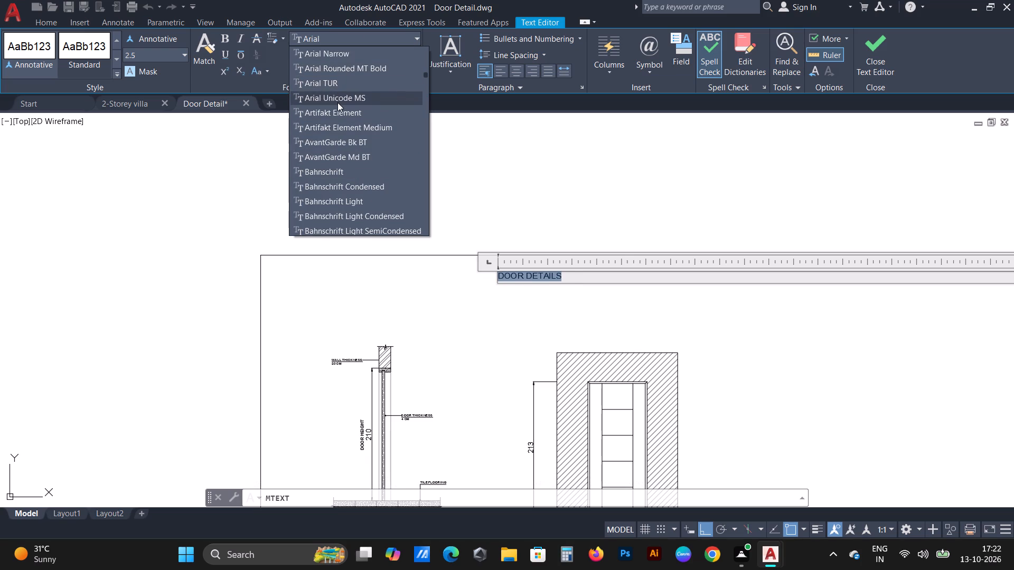
scroll(339, 100, "up", 1)
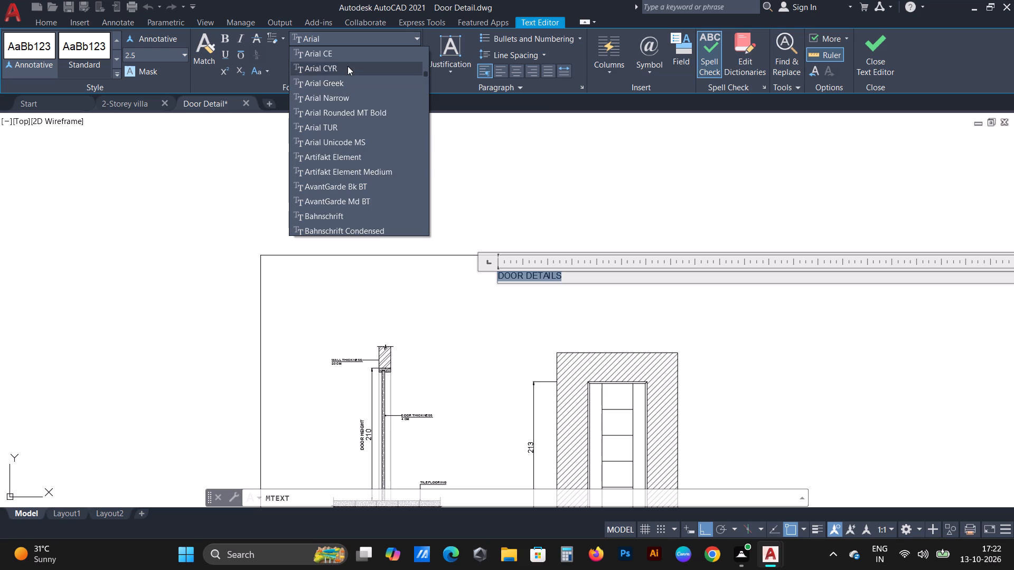
scroll(348, 66, "up", 1)
left_click(361, 81)
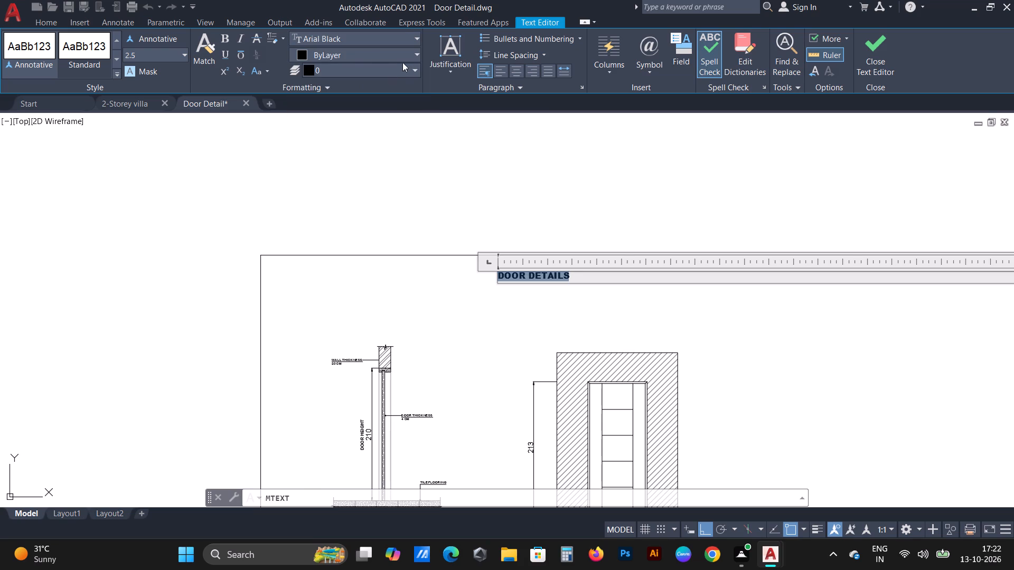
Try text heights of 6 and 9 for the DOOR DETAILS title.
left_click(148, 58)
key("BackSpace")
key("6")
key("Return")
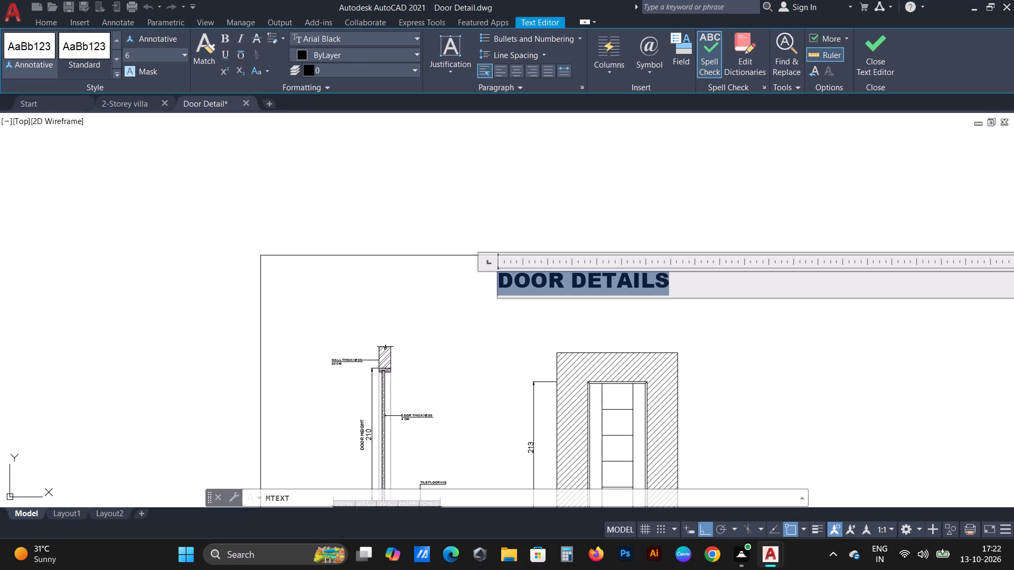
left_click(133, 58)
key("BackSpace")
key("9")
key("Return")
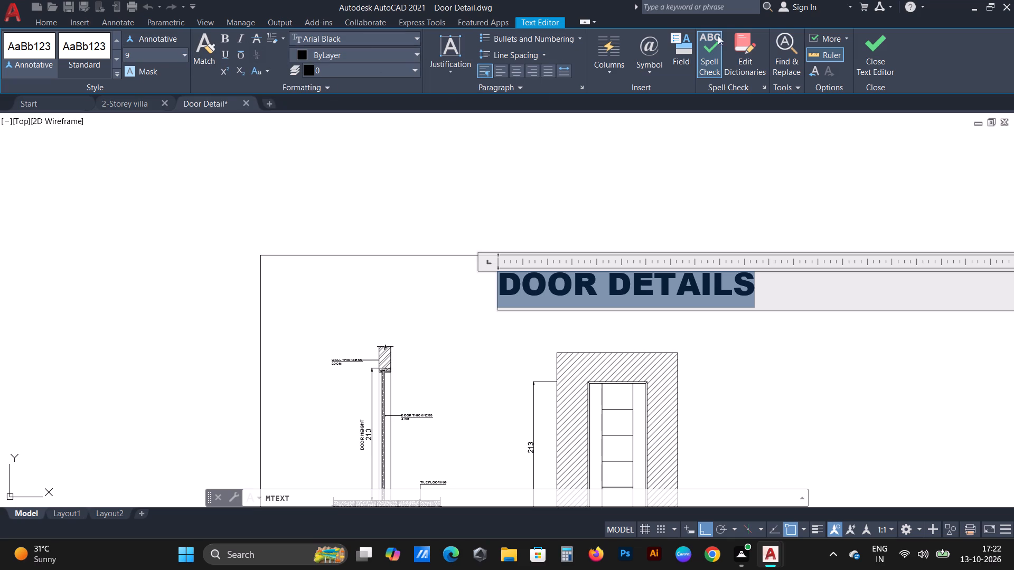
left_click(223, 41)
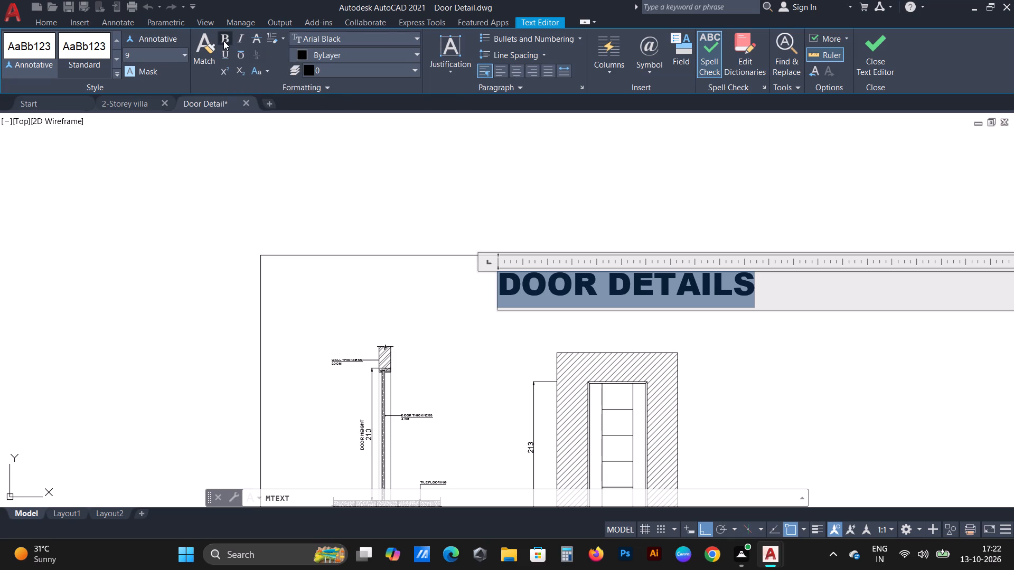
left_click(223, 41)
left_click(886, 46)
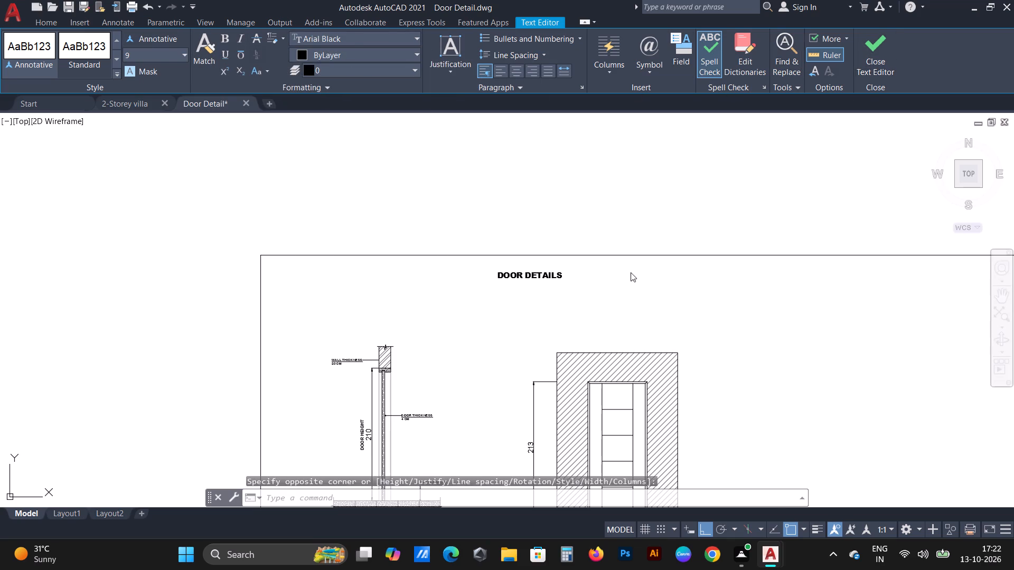
Reopen the DOOR DETAILS title for editing and set its text height to 30.
scroll(625, 279, "down", 1)
scroll(558, 284, "up", 1)
left_click(575, 264)
double_click(575, 270)
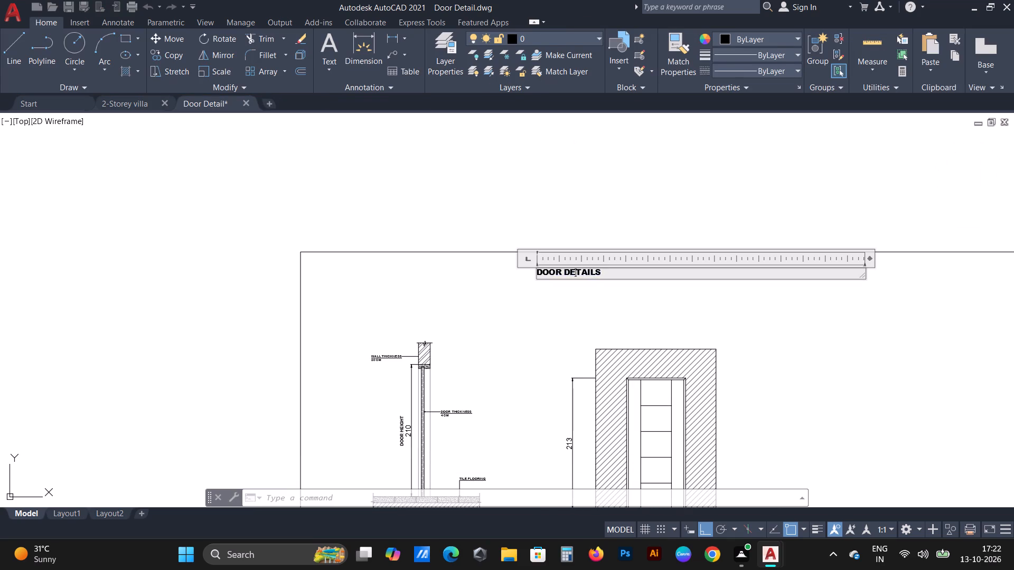
left_click_drag(603, 273, 468, 287)
scroll(203, 94, "up", 1)
left_click(146, 48)
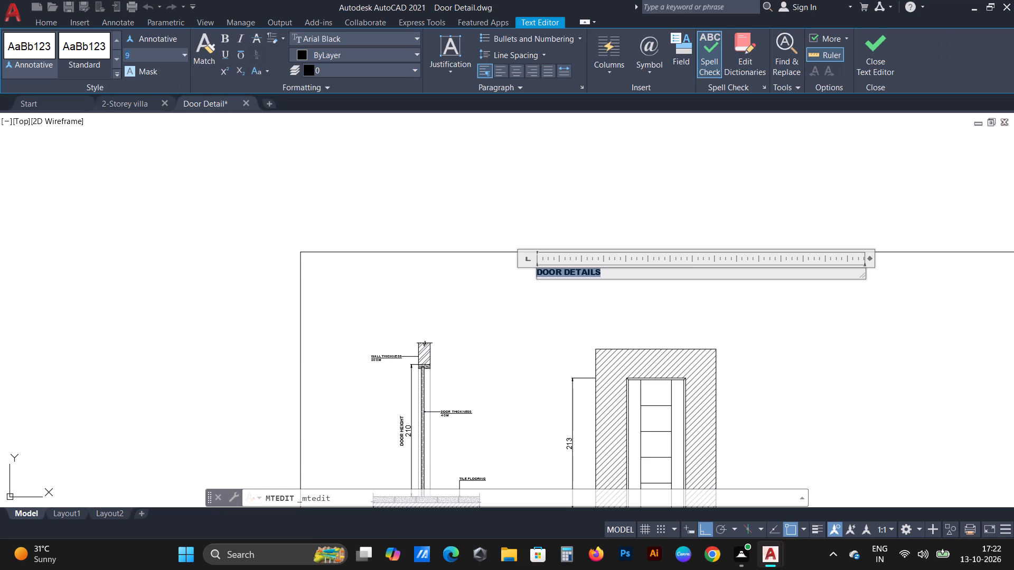
key("BackSpace")
type("30")
key("Return")
left_click(879, 68)
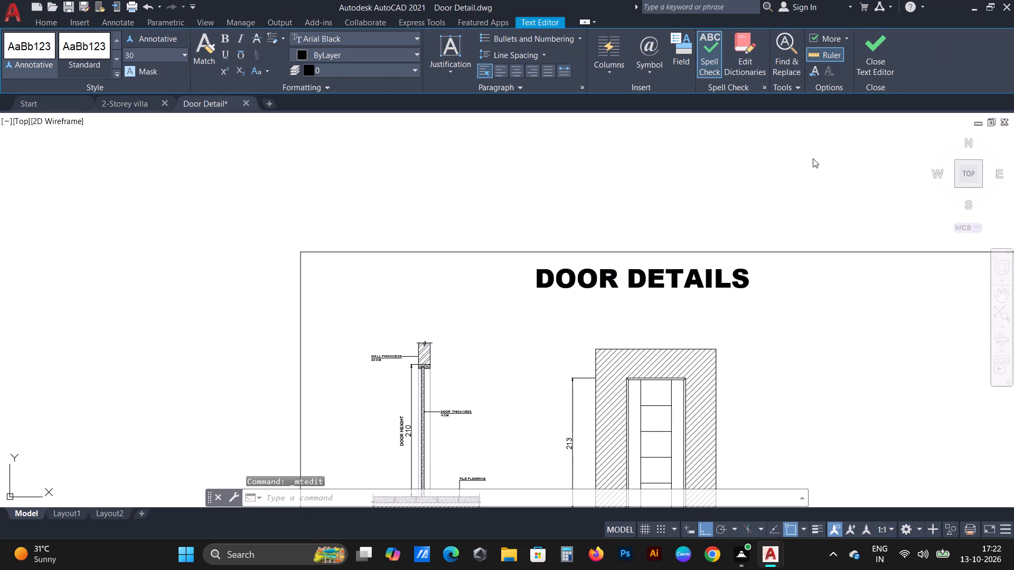
Move the DOOR DETAILS title slightly right so it sits centred between the border's sides.
scroll(759, 201, "down", 2)
scroll(649, 302, "down", 1)
middle_click_drag(694, 319, 534, 319)
scroll(531, 302, "up", 1)
left_click(518, 277)
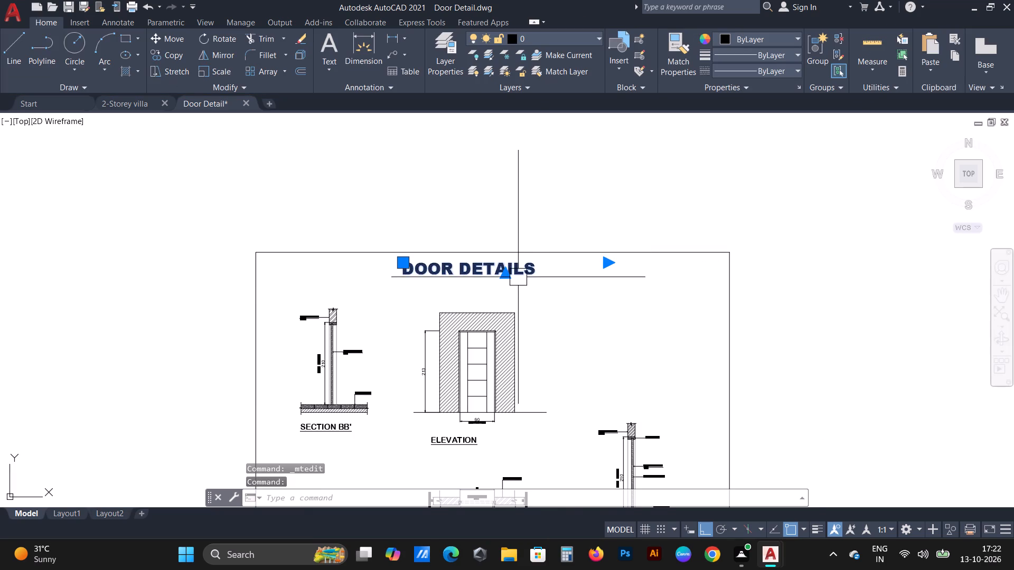
key("m")
key("space")
left_click(879, 314)
left_click(895, 310)
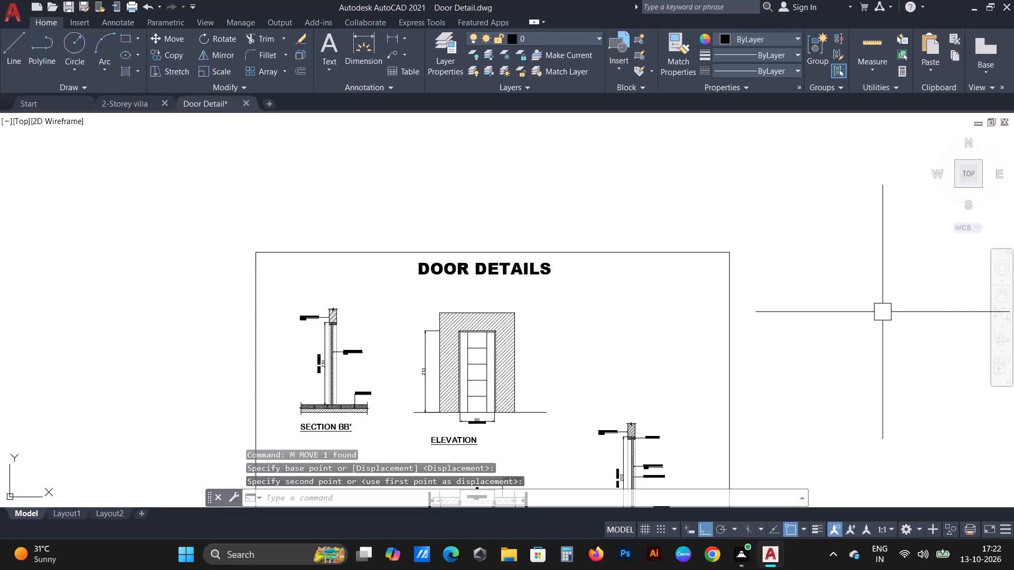
Save the Door Detail drawing.
scroll(653, 285, "down", 1)
scroll(733, 366, "up", 2)
middle_click_drag(733, 366, 690, 313)
scroll(690, 313, "down", 2)
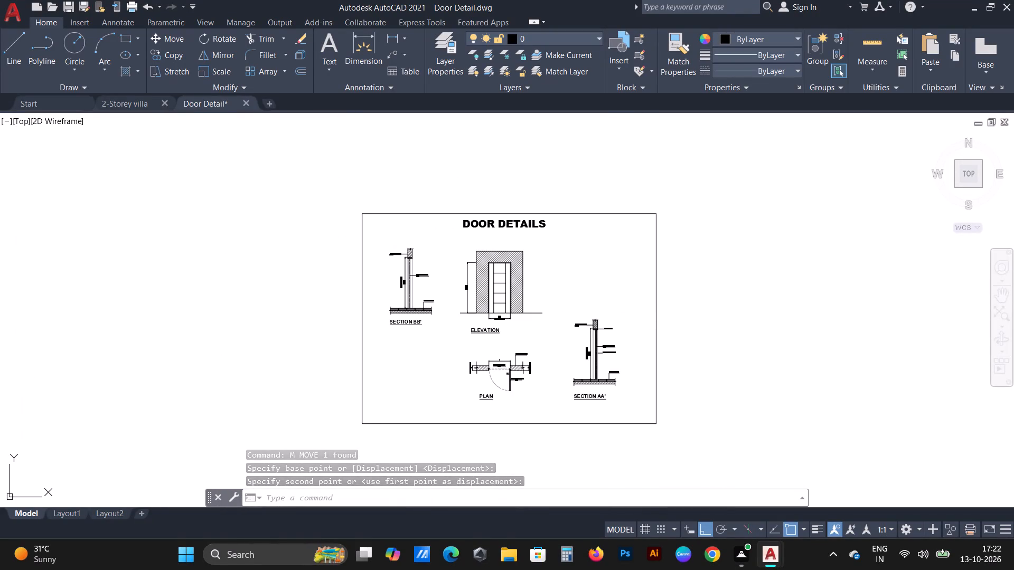
key("ctrl+s")
Preview a plot using the previous plot's page setup and a plot window just outside the sheet border.
key("ctrl+p")
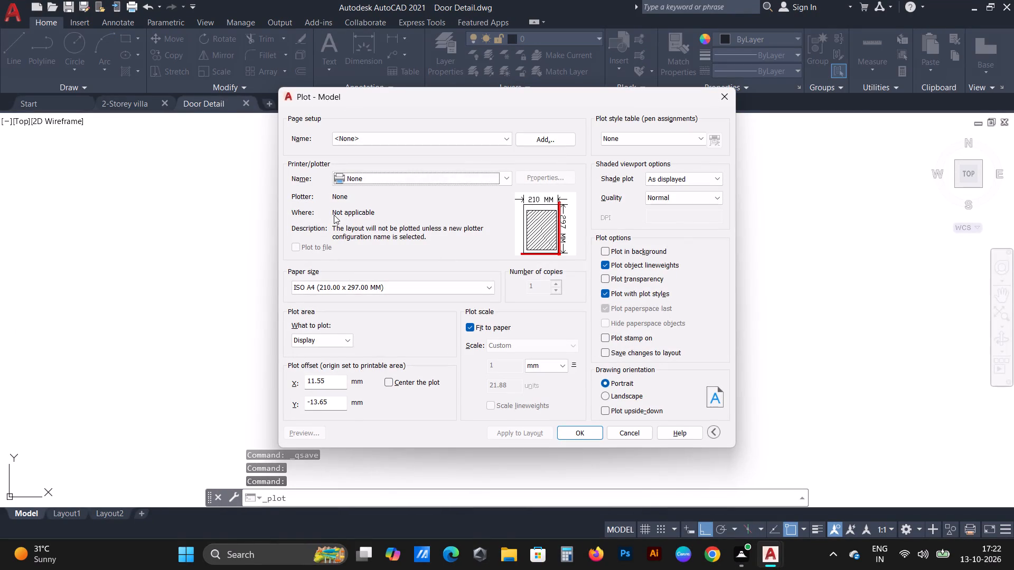
left_click(449, 141)
left_click(443, 157)
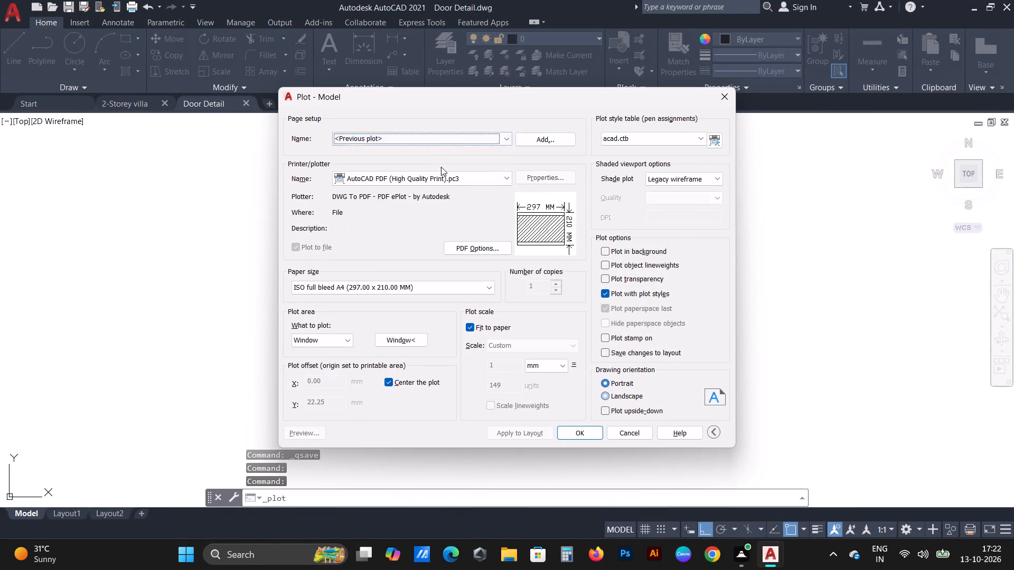
left_click(401, 341)
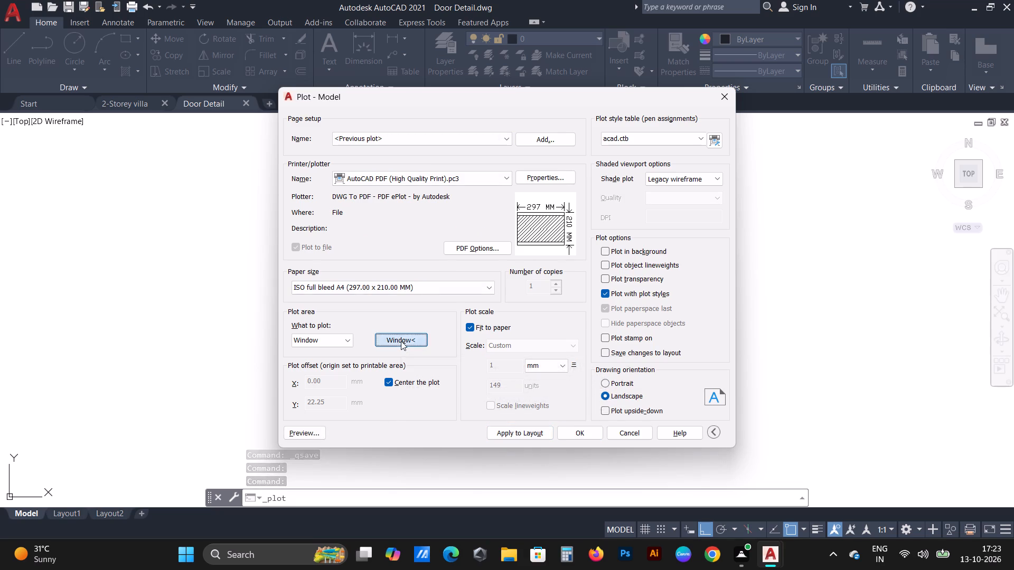
left_click(351, 201)
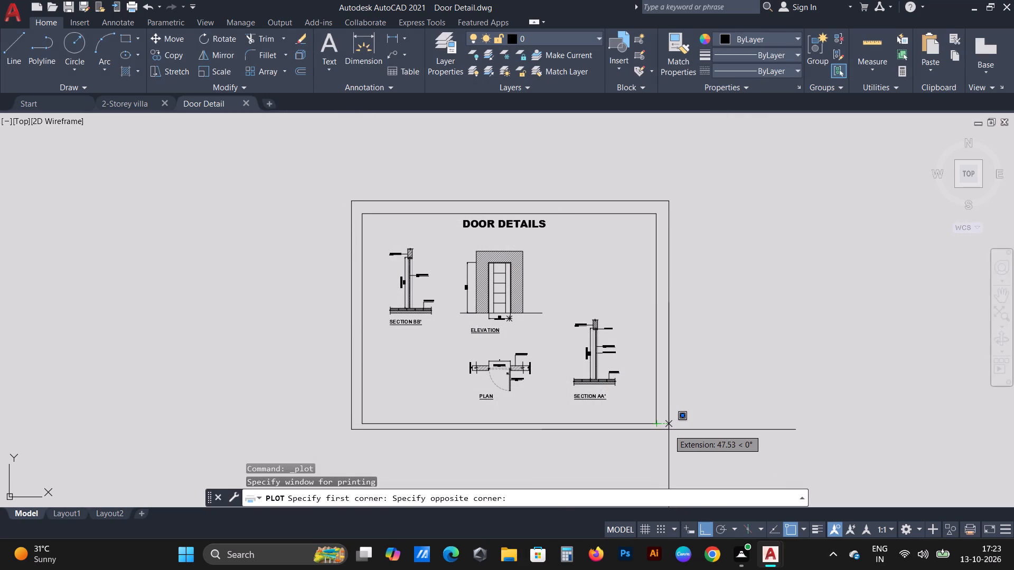
left_click(670, 439)
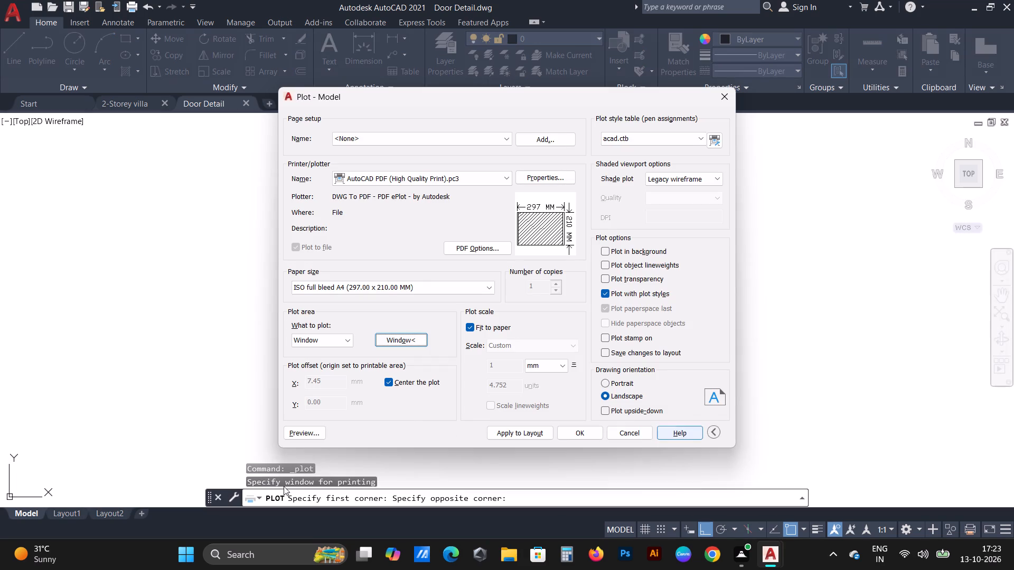
left_click(294, 434)
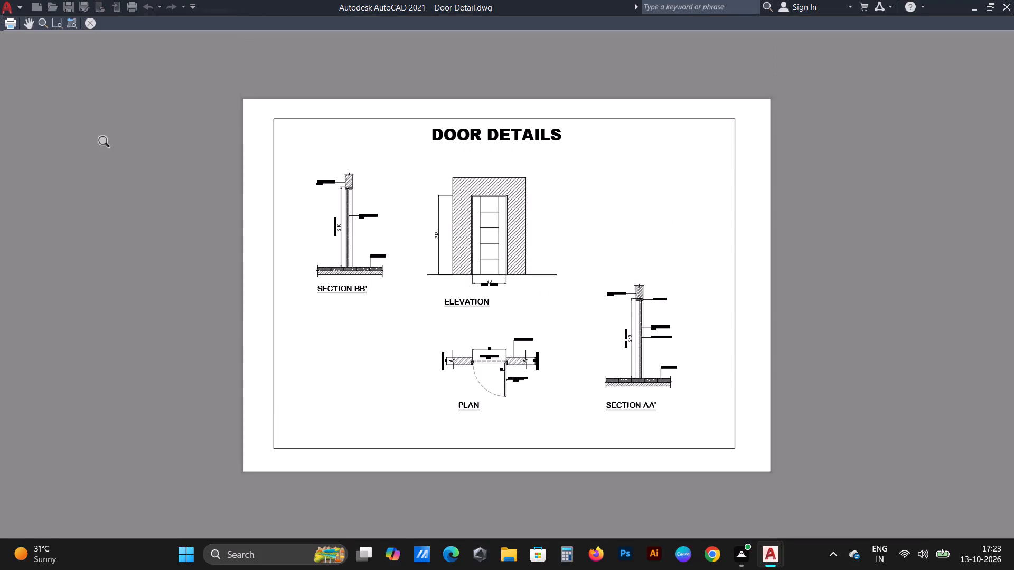
Plot the previewed Door Detail sheet to a PDF on the Desktop with the file name Door Detail-Model.pdf..1.
left_click(5, 22)
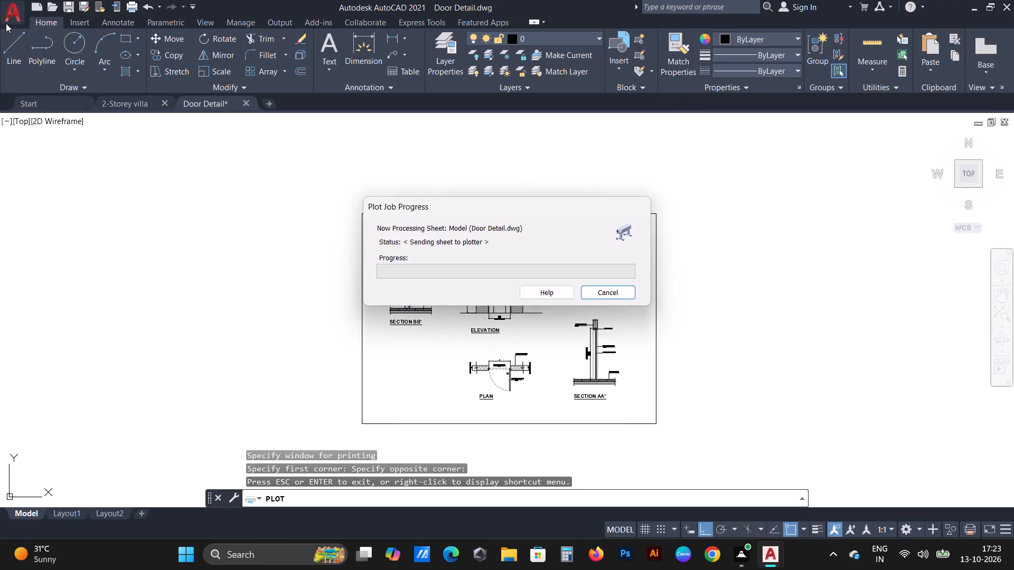
left_click(314, 227)
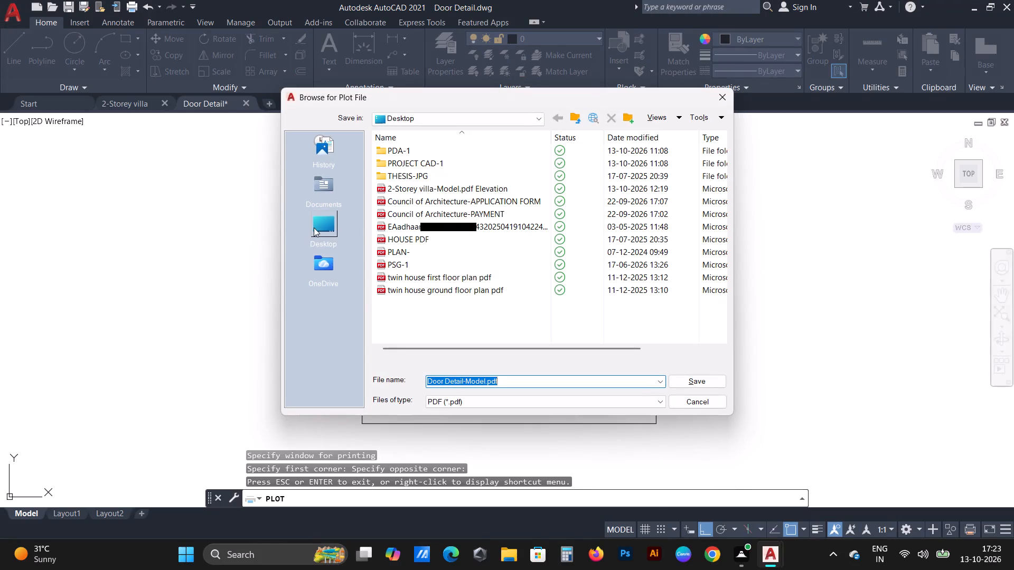
left_click(508, 380)
left_click(555, 381)
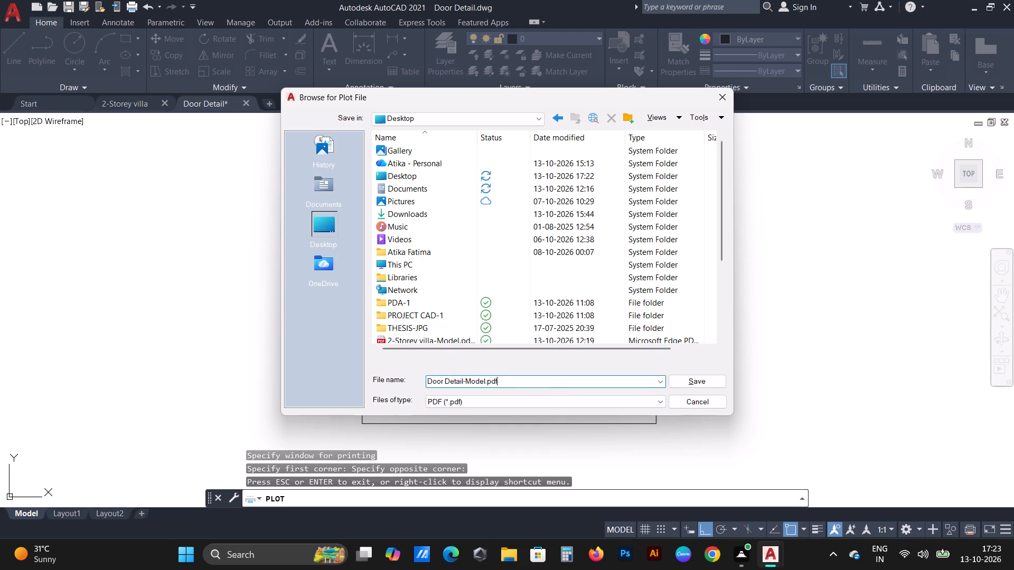
type("..")
key("1")
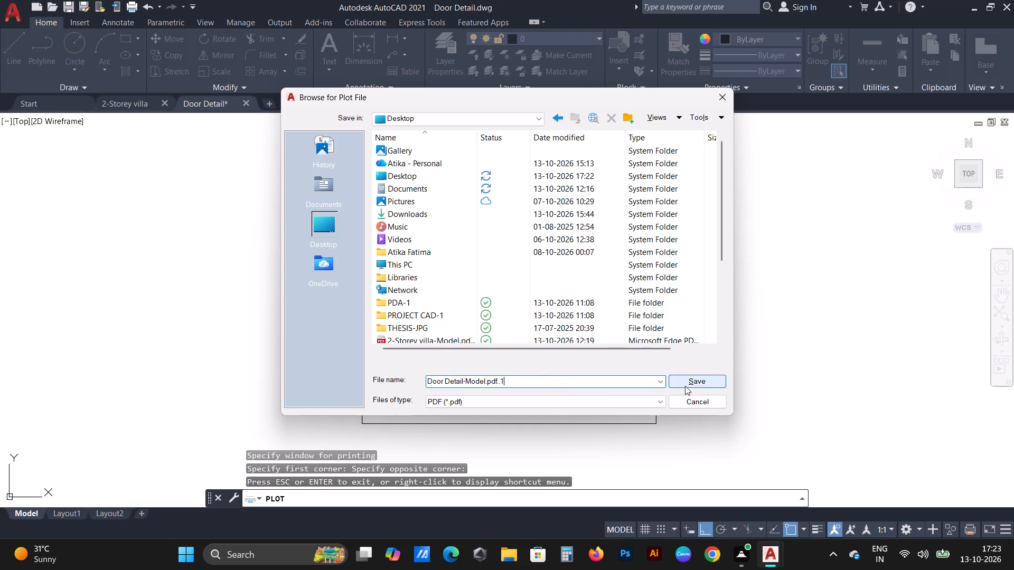
left_click(685, 386)
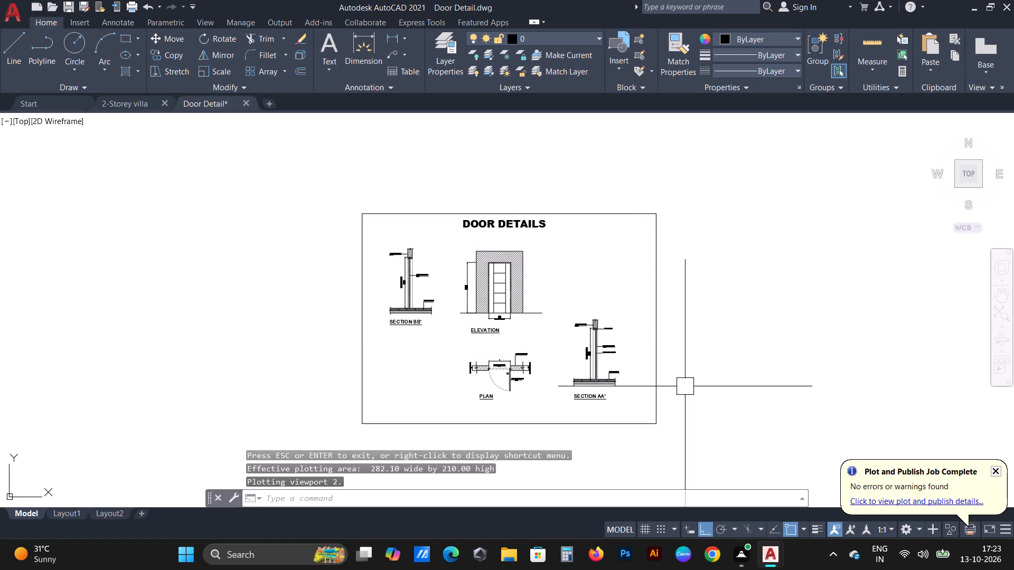
Switch back to the Door Detail drawing in AutoCAD and turn on log file recording with the LOGFILEON command.
left_click(746, 555)
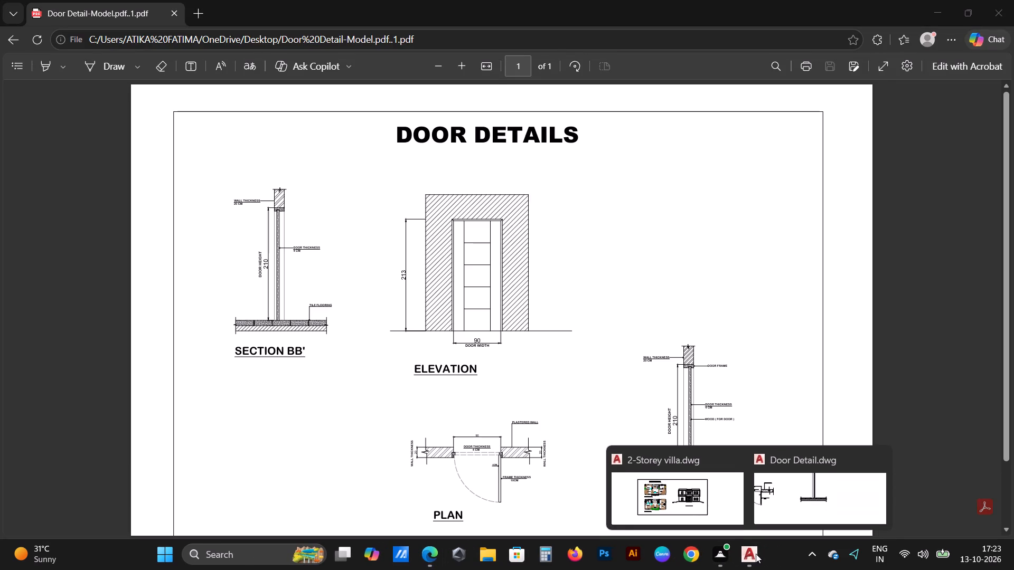
left_click(756, 556)
left_click(784, 508)
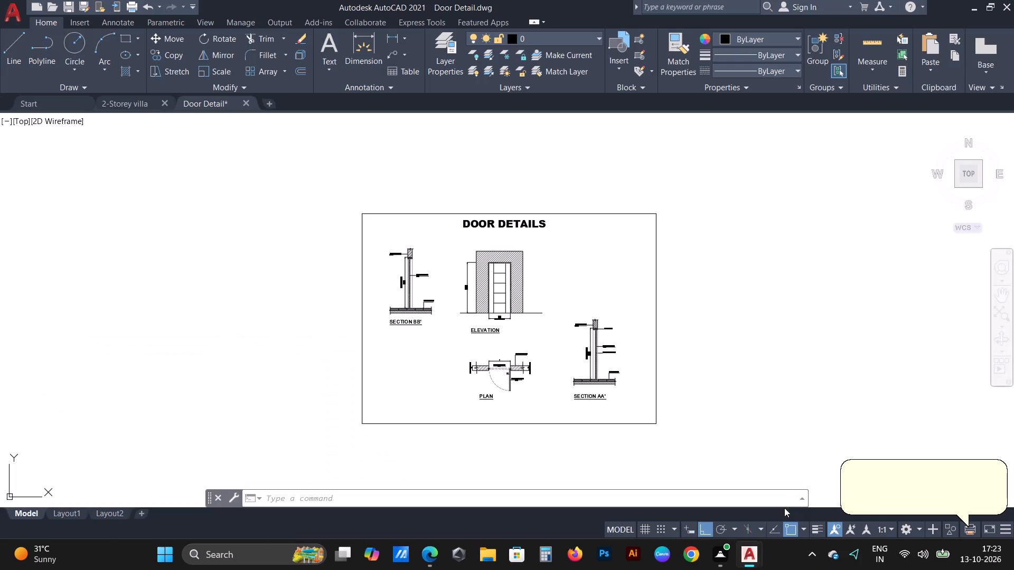
type("LO")
key("g")
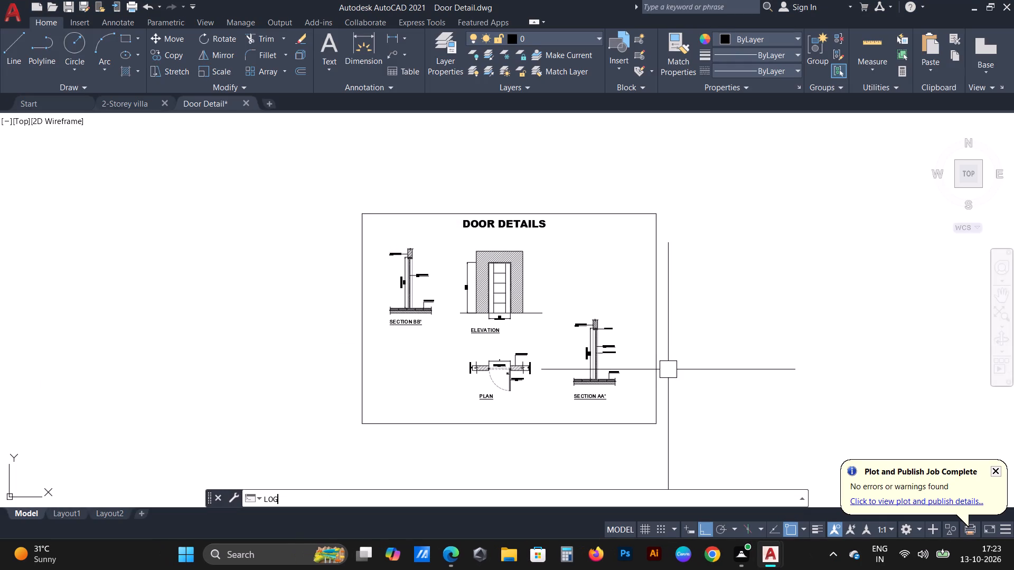
left_click(306, 385)
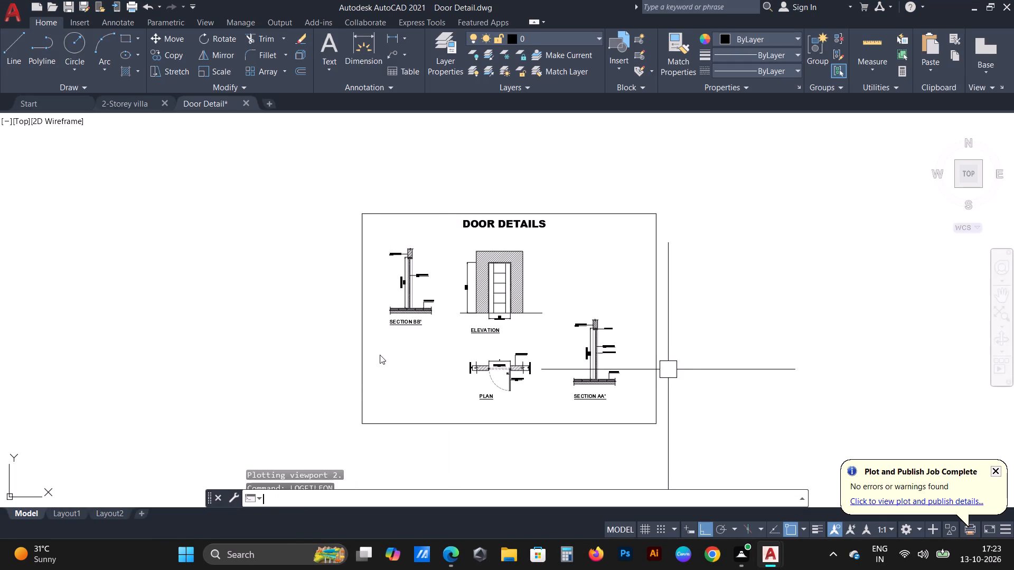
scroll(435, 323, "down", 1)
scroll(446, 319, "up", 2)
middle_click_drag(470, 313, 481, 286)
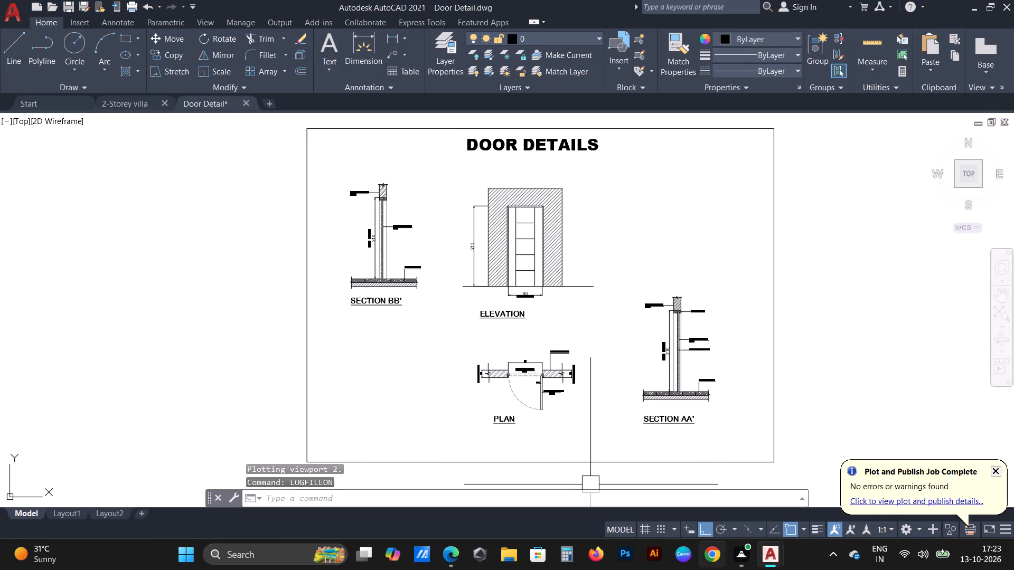